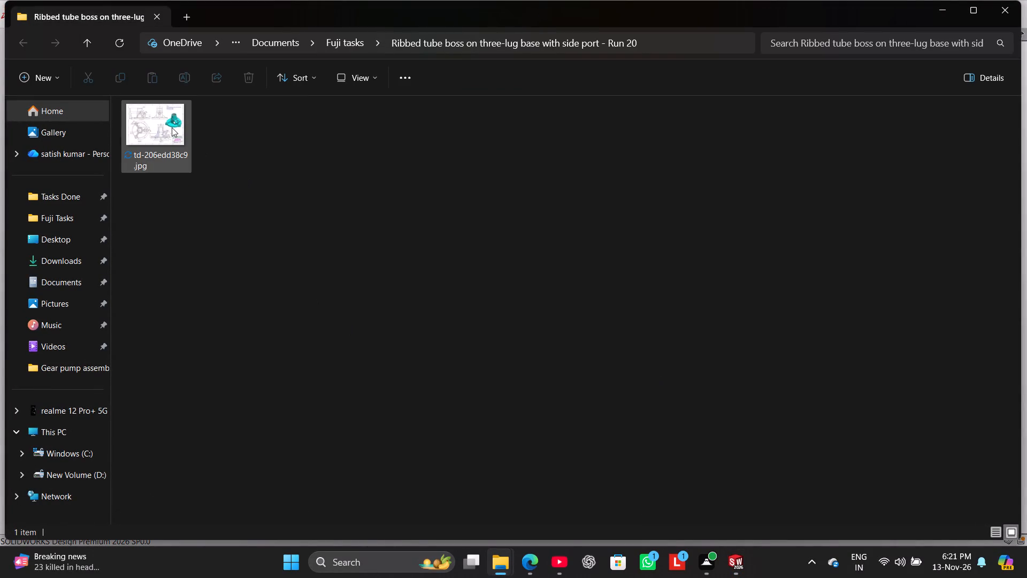
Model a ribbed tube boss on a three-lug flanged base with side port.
Close the file explorer window and create a new part document in SOLIDWORKS.
{"action": "left_click", "coordinate": [999, 13]}
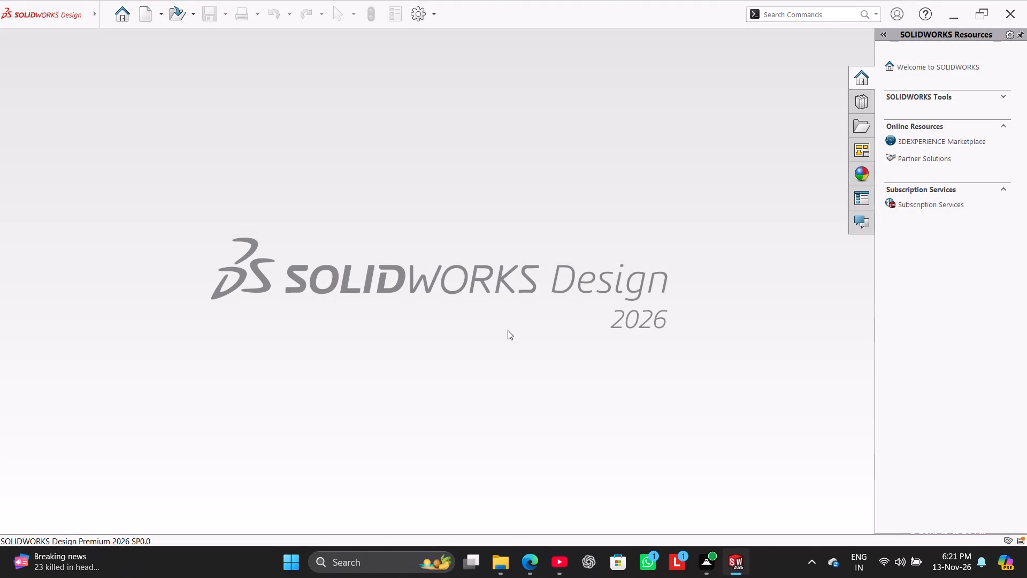
{"action": "left_click", "coordinate": [148, 14]}
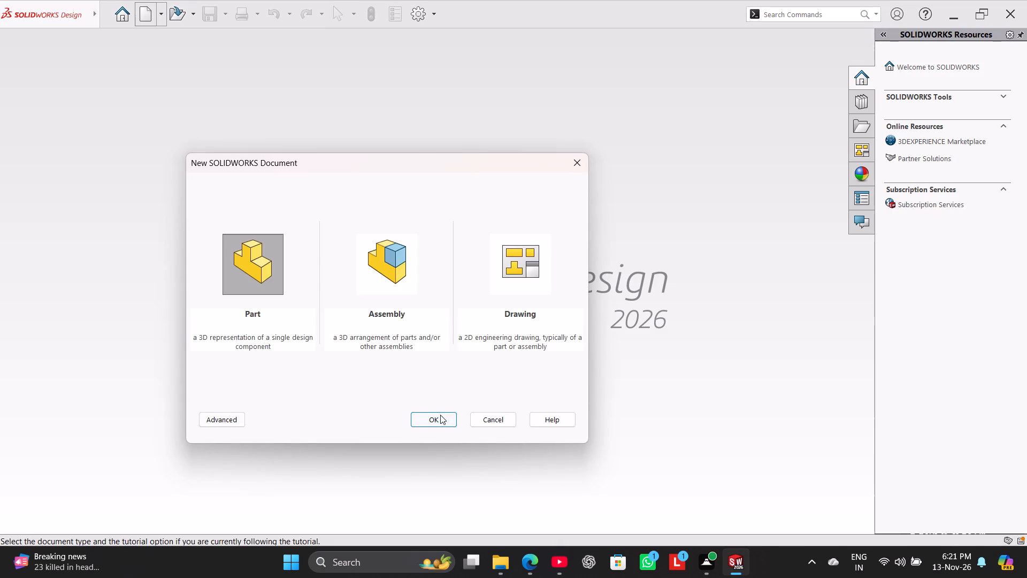
{"action": "left_click", "coordinate": [440, 415]}
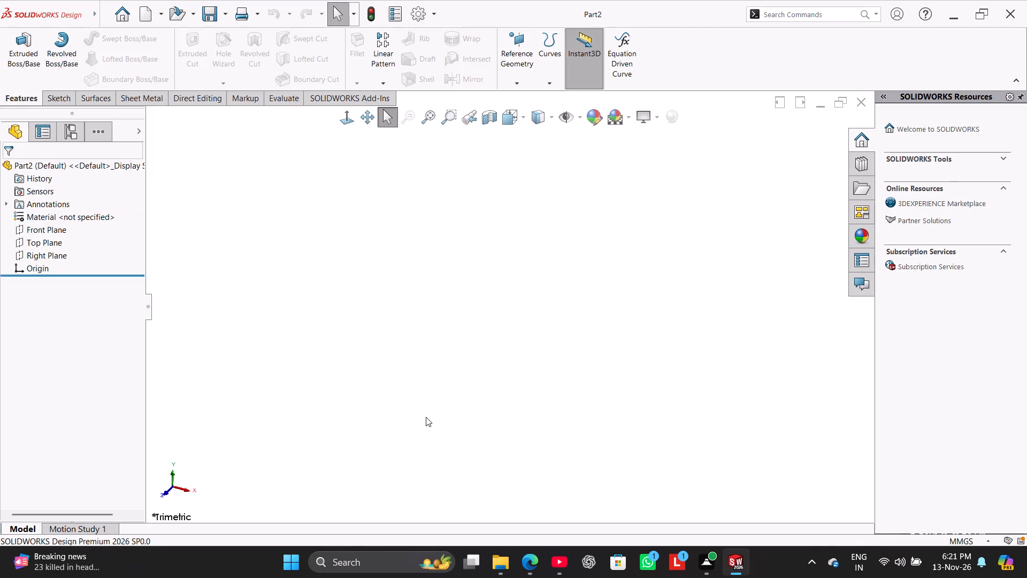
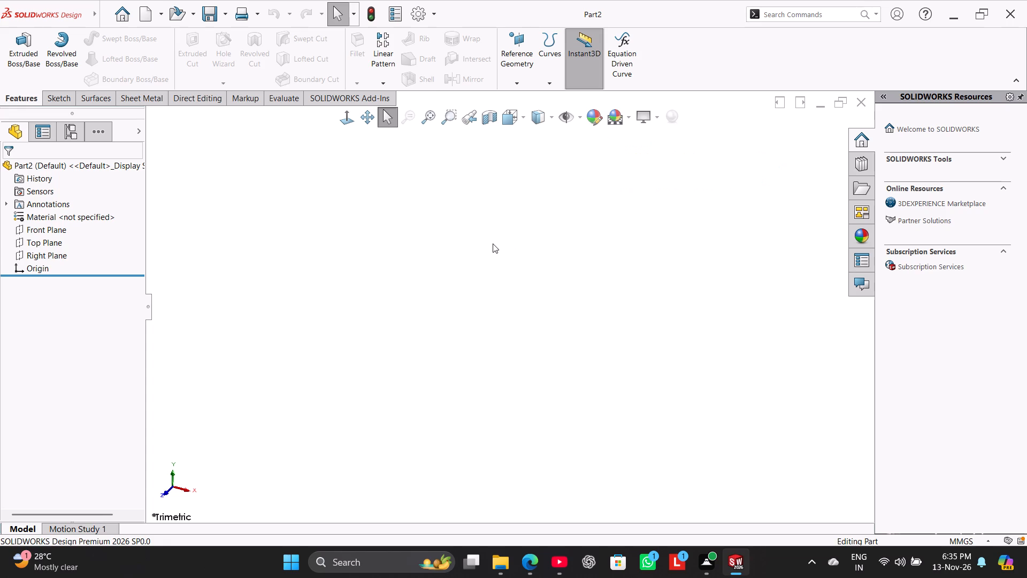
Start a sketch on the Top Plane and draw a circle about 110 mm in diameter centred on the origin.
{"action": "left_click", "coordinate": [53, 105]}
{"action": "left_click", "coordinate": [12, 52]}
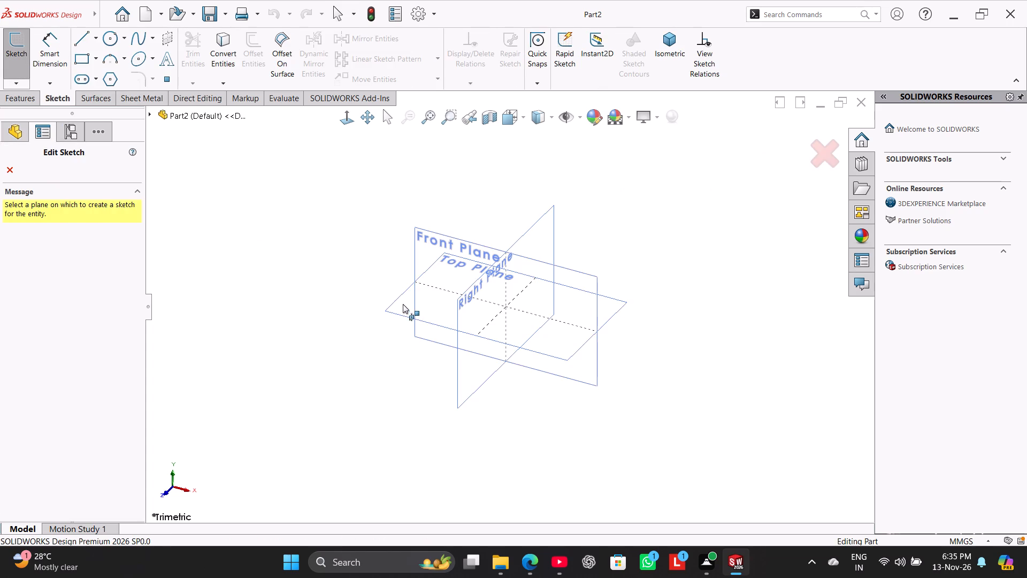
{"action": "left_click", "coordinate": [403, 304]}
{"action": "left_click", "coordinate": [105, 44]}
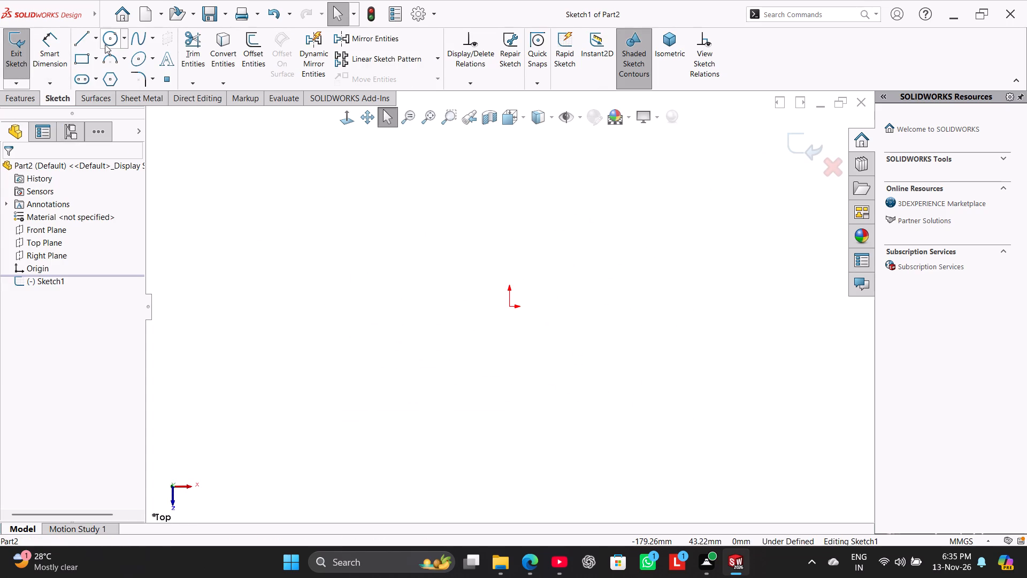
{"action": "left_click", "coordinate": [510, 307]}
{"action": "left_click", "coordinate": [543, 412]}
{"action": "right_click", "coordinate": [302, 296]}
{"action": "left_click", "coordinate": [319, 308]}
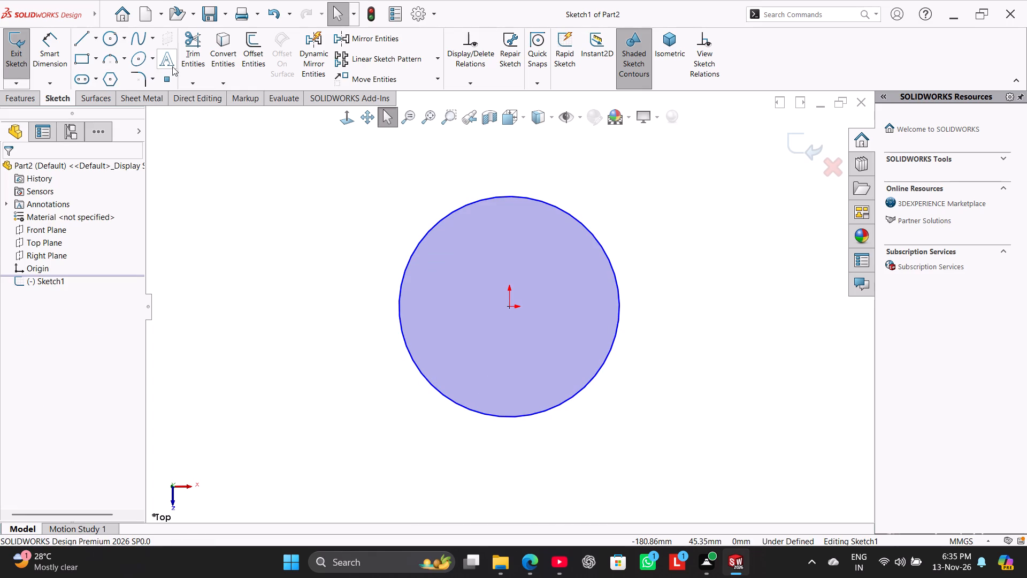
Dimension the diameter of the origin-centred circle.
{"action": "left_click", "coordinate": [48, 49]}
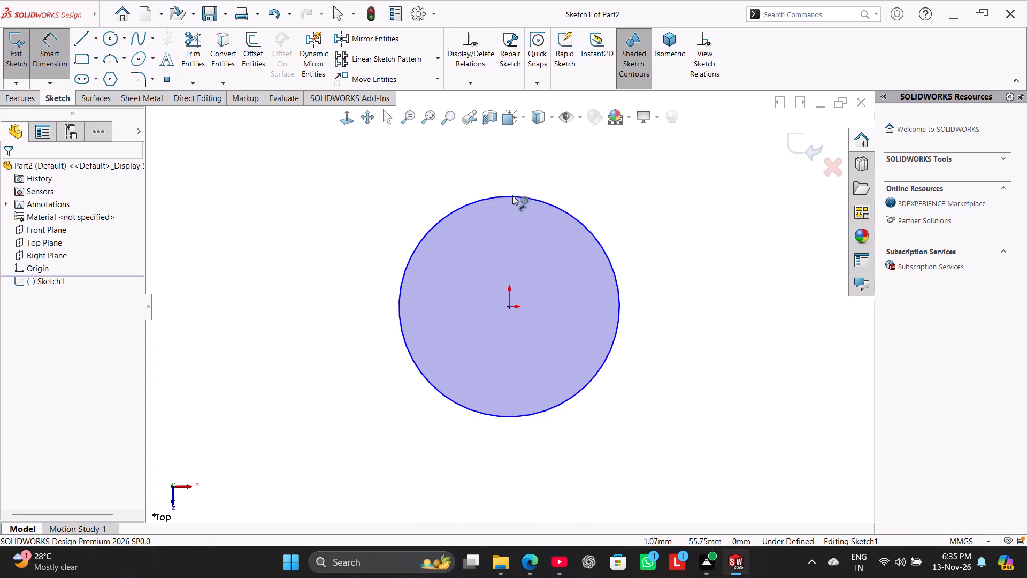
{"action": "left_click", "coordinate": [512, 196]}
{"action": "left_click", "coordinate": [671, 176]}
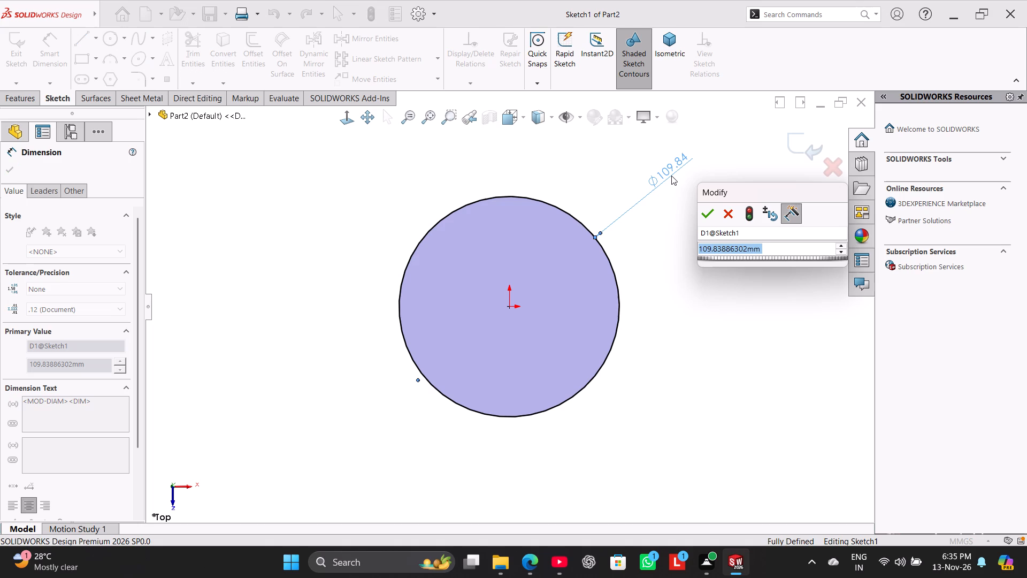
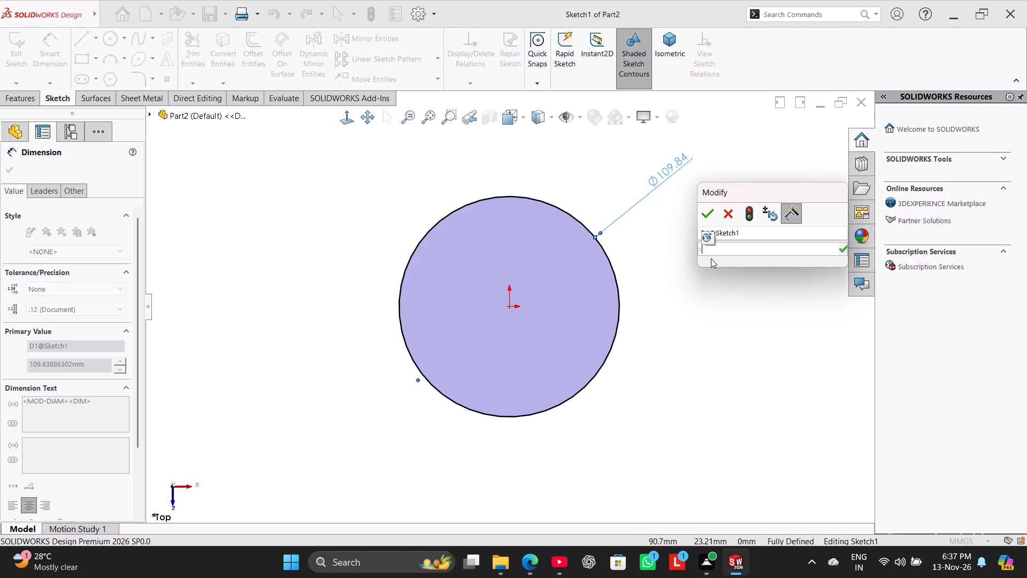
Set the diameter of the origin-centred circle to 110 mm.
{"action": "key", "text": "BackSpace"}
{"action": "key", "text": "BackSpace"}
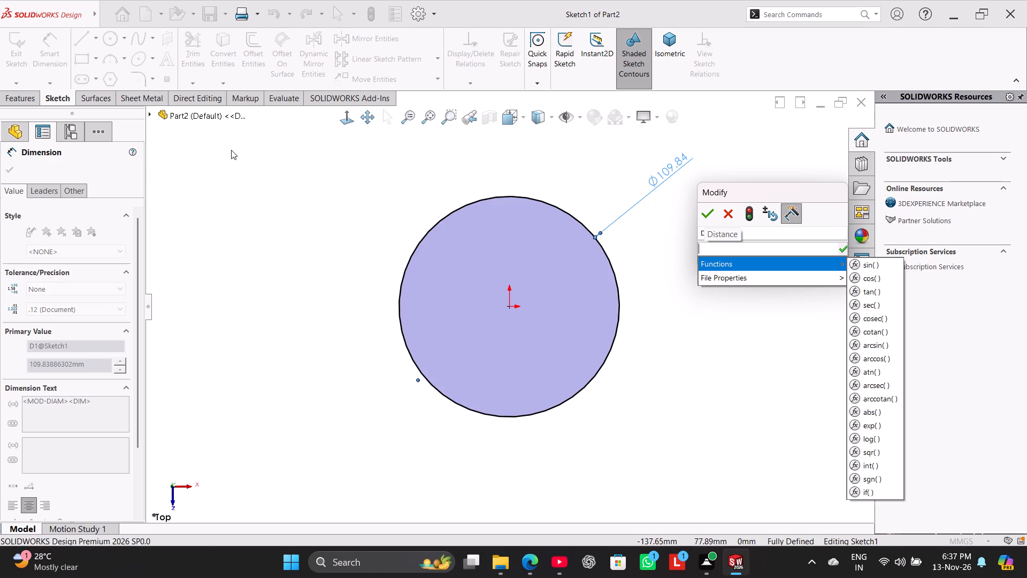
{"action": "left_click", "coordinate": [734, 253]}
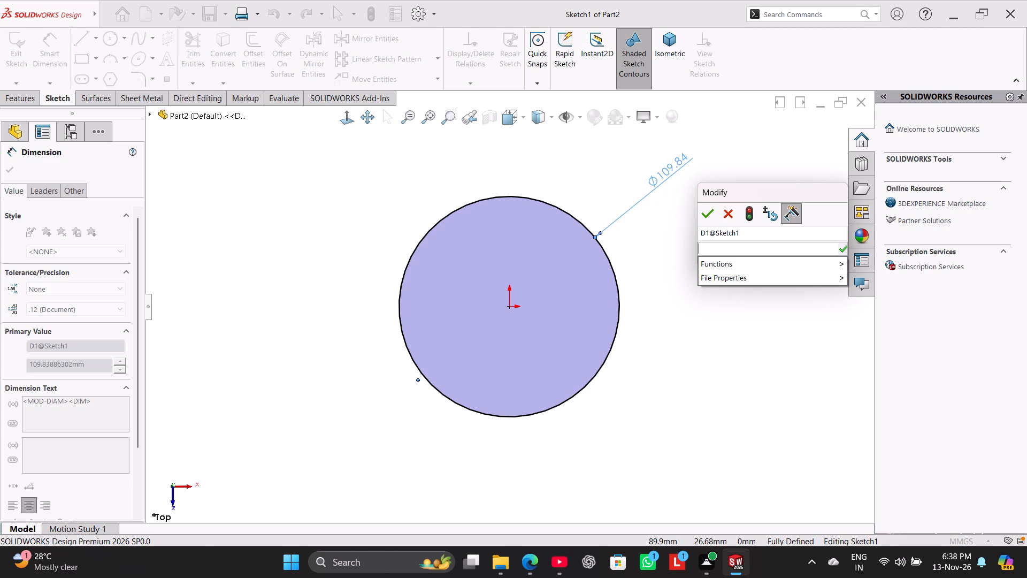
{"action": "type", "text": "110"}
{"action": "key", "text": "Return"}
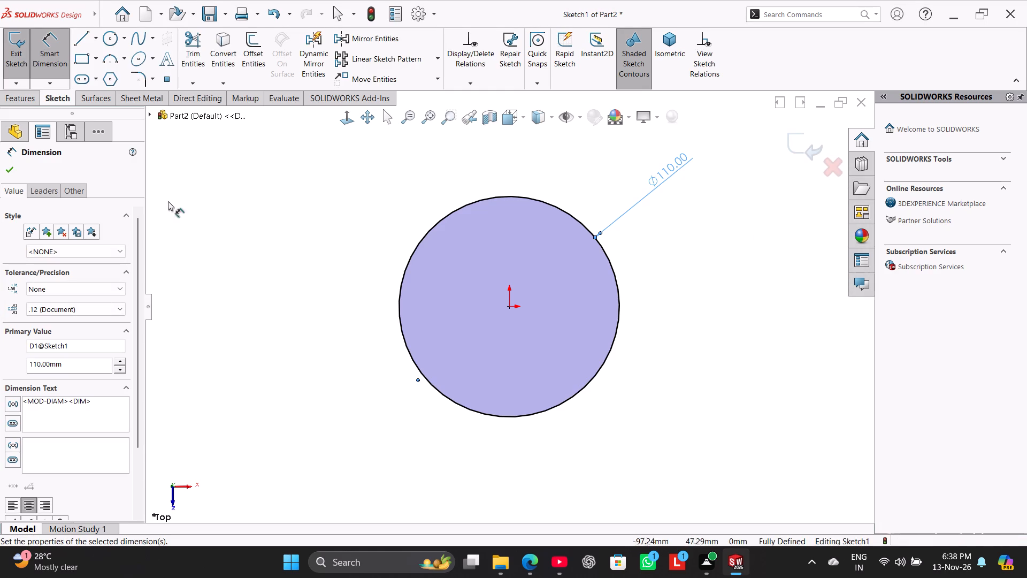
Draw a second circle centred on the origin inside the first one and dimension its diameter to 108 mm.
{"action": "left_click", "coordinate": [107, 37]}
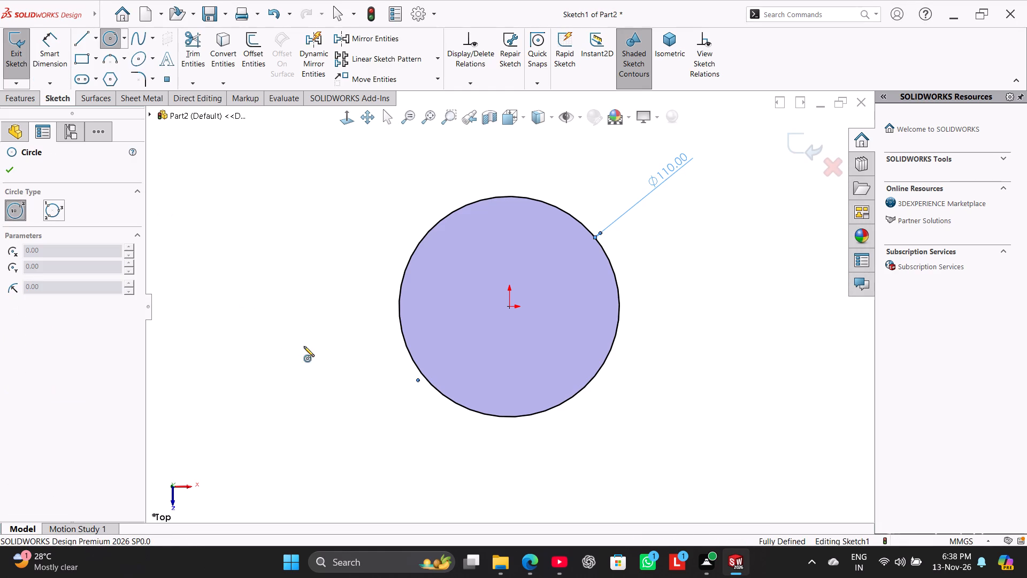
{"action": "left_click", "coordinate": [512, 307]}
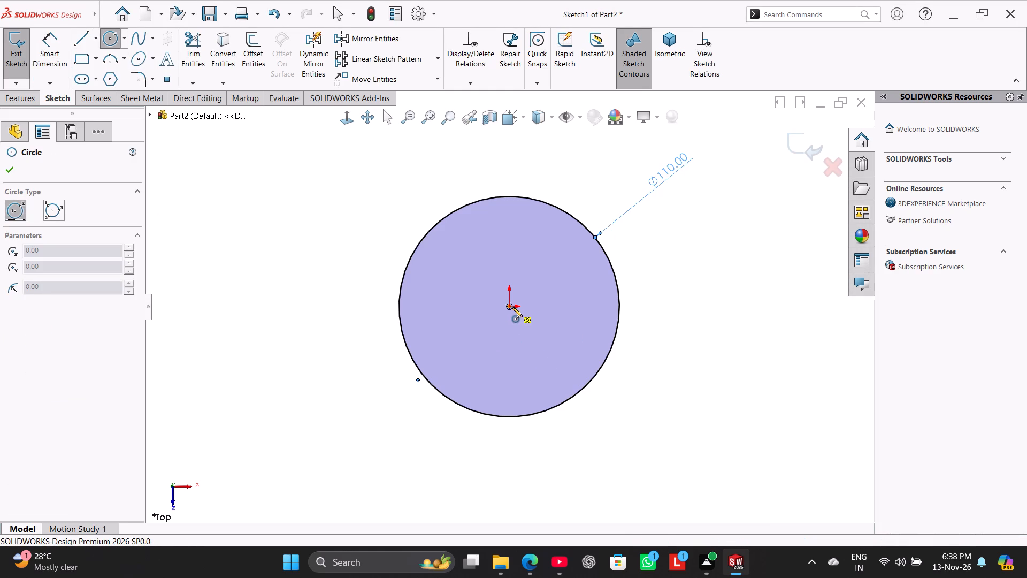
{"action": "left_click", "coordinate": [532, 374]}
{"action": "left_click", "coordinate": [58, 38]}
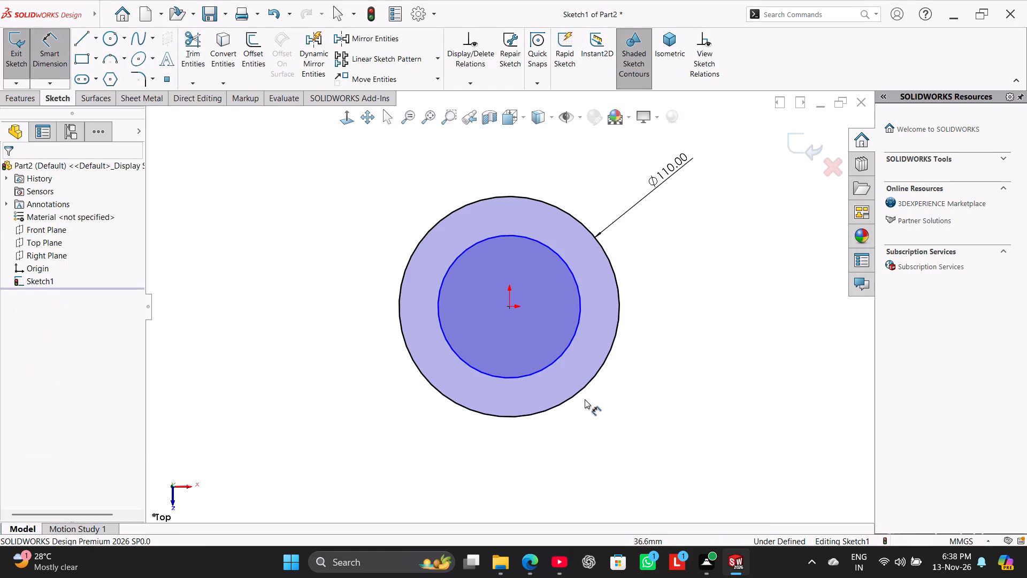
{"action": "left_click", "coordinate": [552, 363]}
{"action": "left_click", "coordinate": [619, 429]}
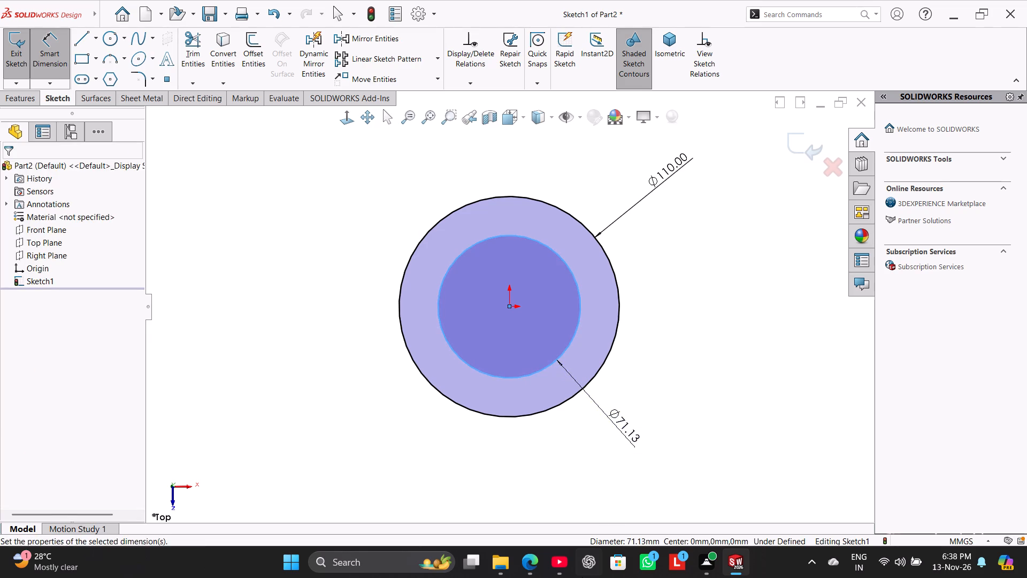
{"action": "type", "text": "108"}
{"action": "key", "text": "Return"}
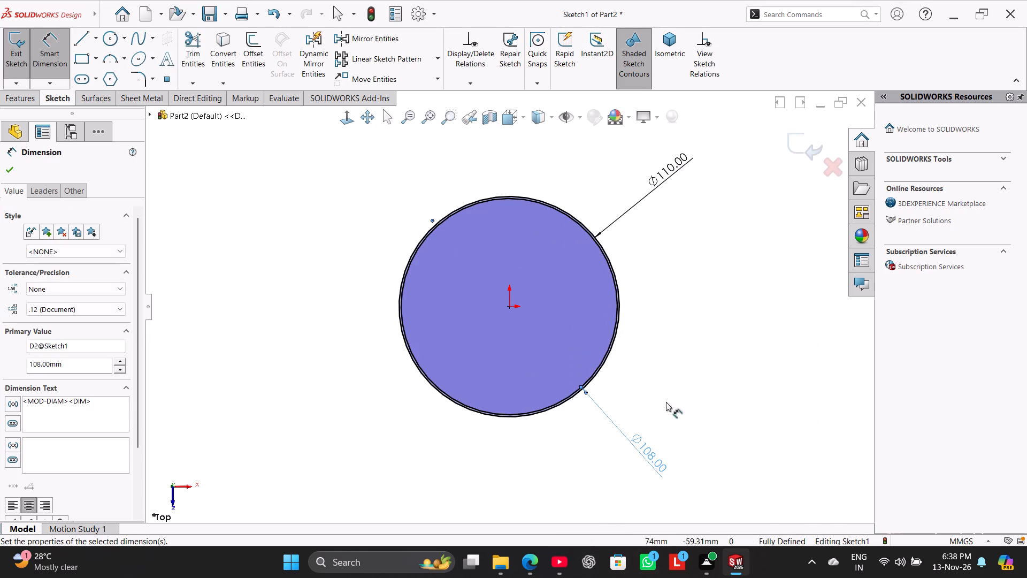
{"action": "right_click", "coordinate": [691, 331]}
{"action": "left_click", "coordinate": [714, 367]}
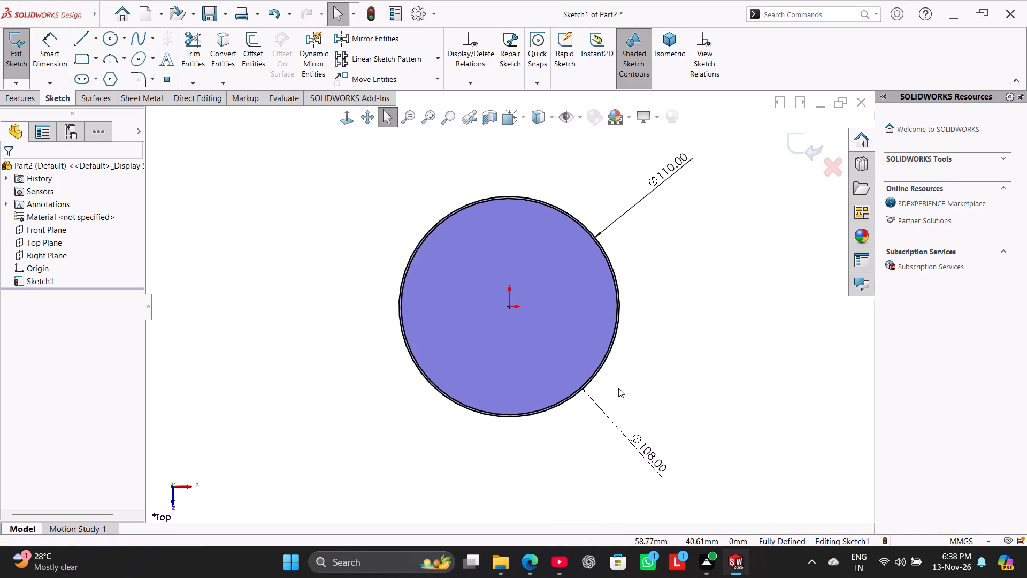
Convert the outer 110 mm circle to construction geometry.
{"action": "scroll", "coordinate": [618, 388], "scroll_direction": "down", "scroll_amount": 7}
{"action": "right_click", "coordinate": [482, 302]}
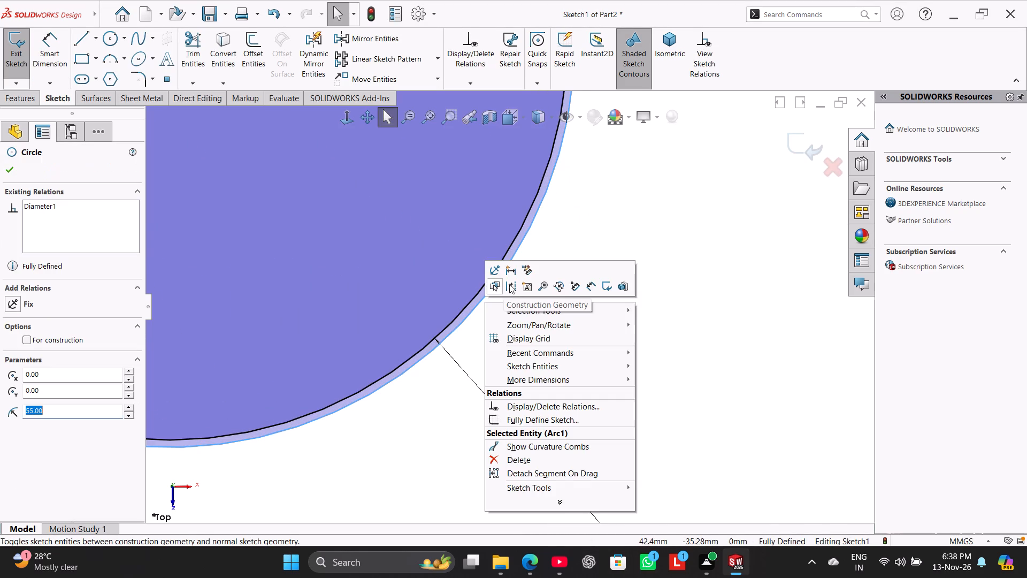
{"action": "left_click", "coordinate": [511, 282]}
{"action": "scroll", "coordinate": [535, 330], "scroll_direction": "up", "scroll_amount": 8}
{"action": "left_click", "coordinate": [351, 441]}
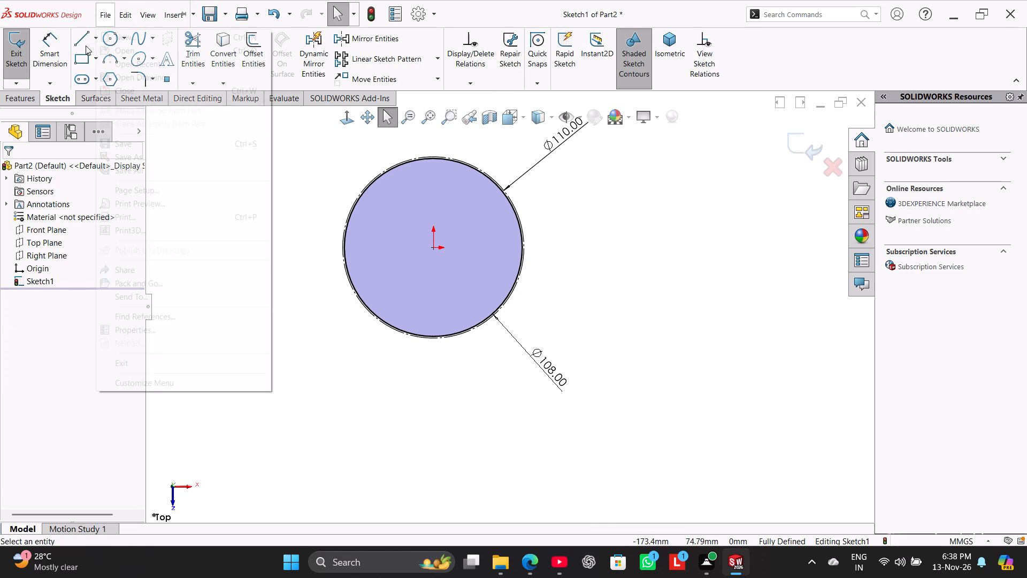
Draw a horizontal centreline from the origin along positive X, ending on the 110 mm construction circle.
{"action": "left_click", "coordinate": [86, 45]}
{"action": "left_click", "coordinate": [94, 44]}
{"action": "left_click", "coordinate": [109, 68]}
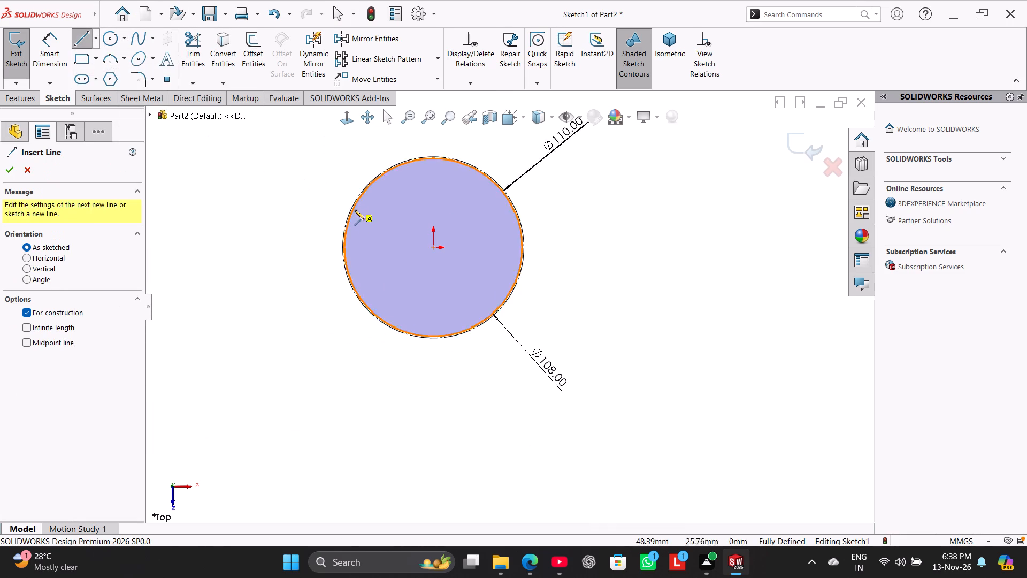
{"action": "left_click", "coordinate": [435, 249]}
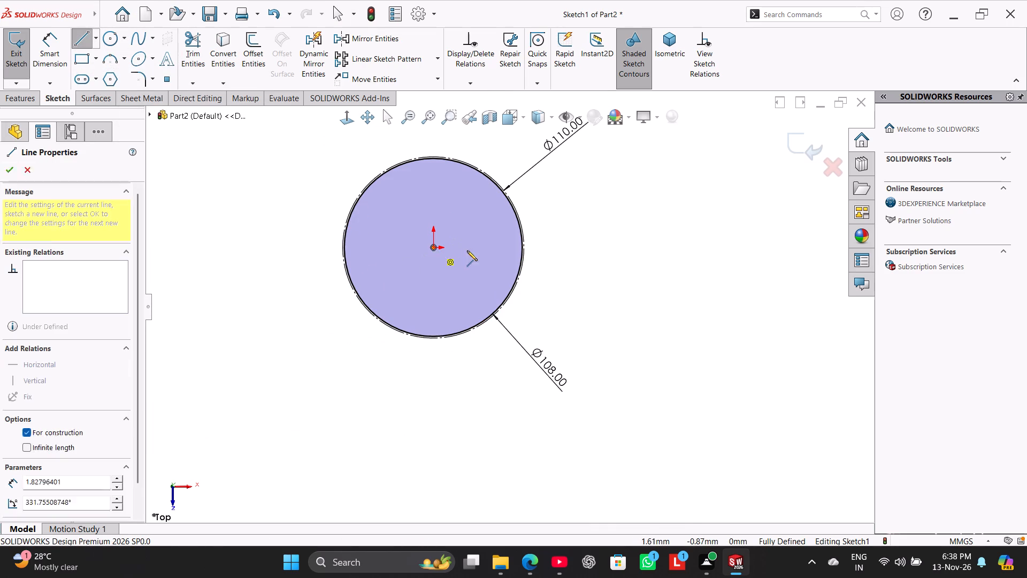
{"action": "scroll", "coordinate": [471, 250], "scroll_direction": "down", "scroll_amount": 4}
{"action": "scroll", "coordinate": [532, 255], "scroll_direction": "down", "scroll_amount": 6}
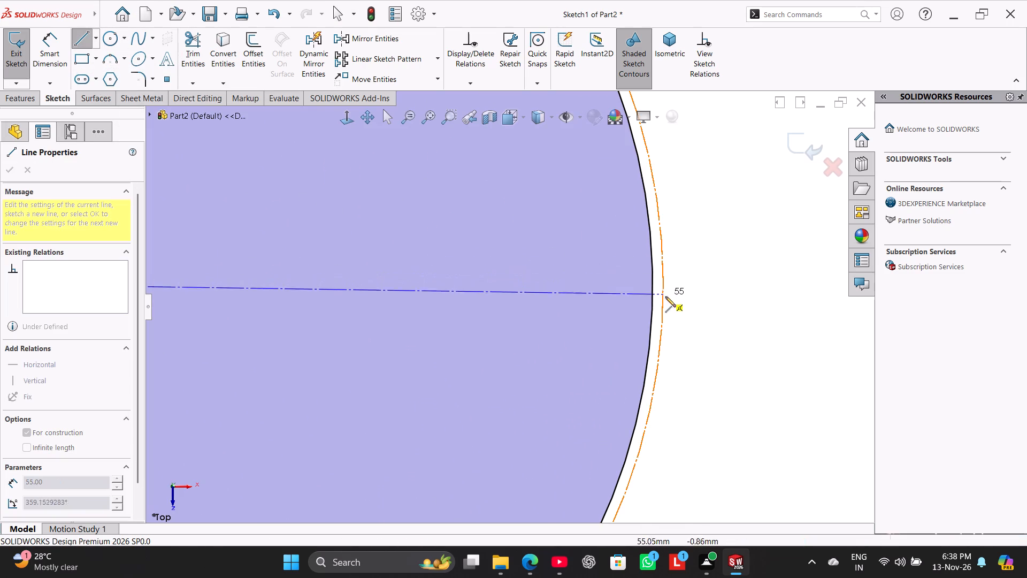
{"action": "left_click", "coordinate": [666, 287]}
{"action": "right_click", "coordinate": [696, 253]}
{"action": "left_click", "coordinate": [709, 258]}
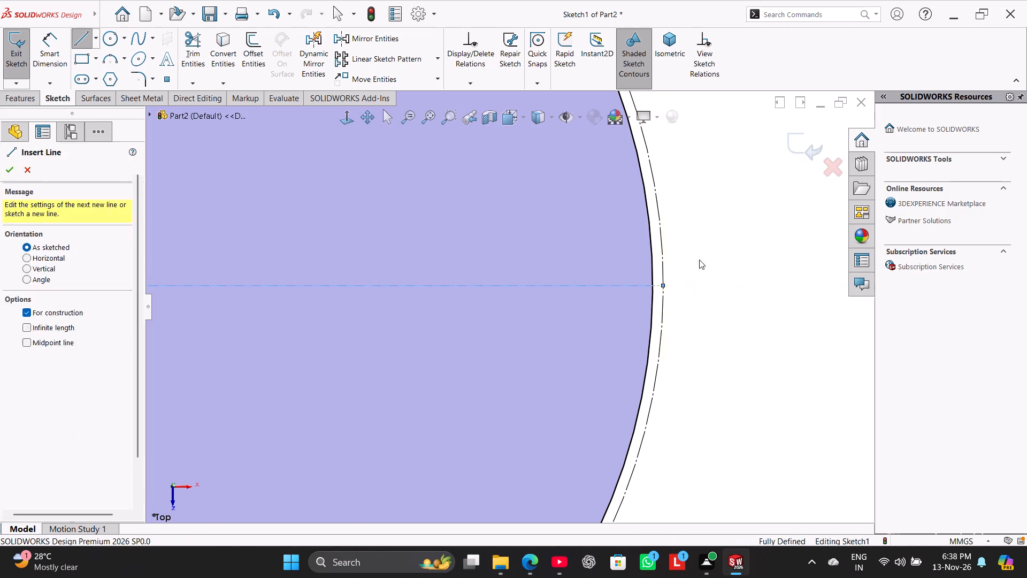
Draw two concentric circles, about 10.6 mm and 3.6 mm in diameter, centred on the centreline's outer endpoint.
{"action": "left_click", "coordinate": [104, 34]}
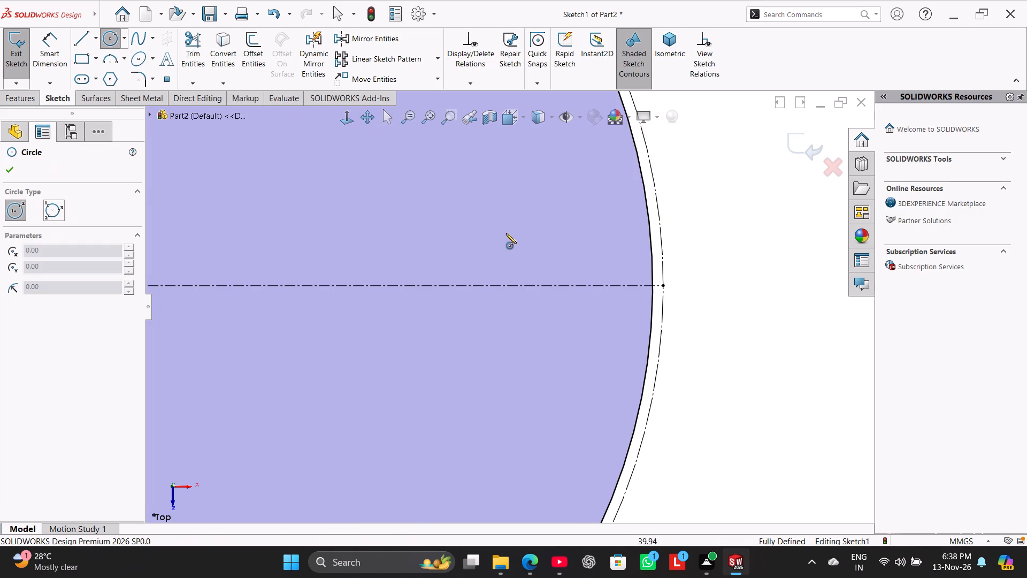
{"action": "left_click", "coordinate": [662, 286]}
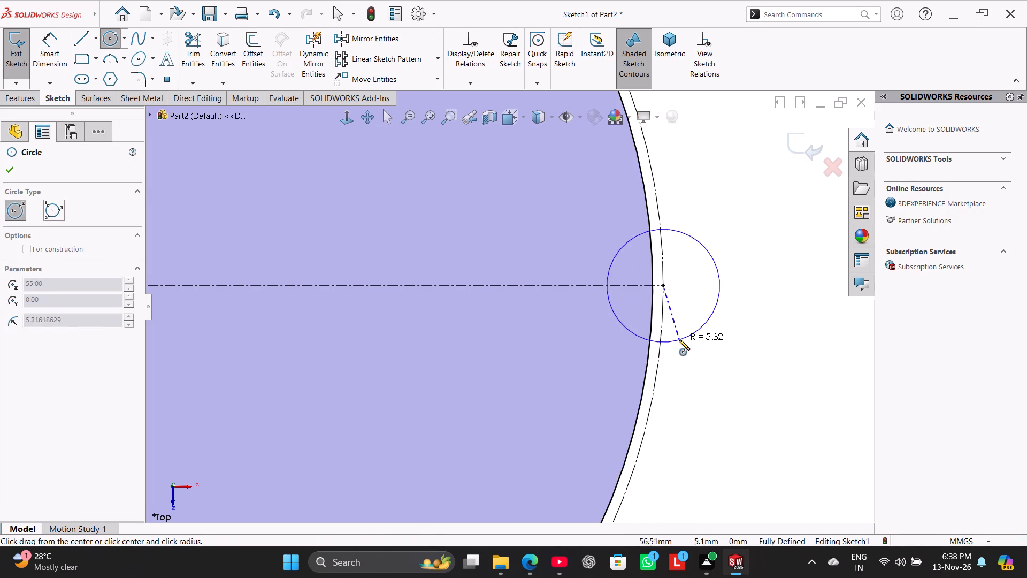
{"action": "left_click", "coordinate": [679, 340]}
{"action": "left_click", "coordinate": [663, 286]}
{"action": "left_click", "coordinate": [673, 302]}
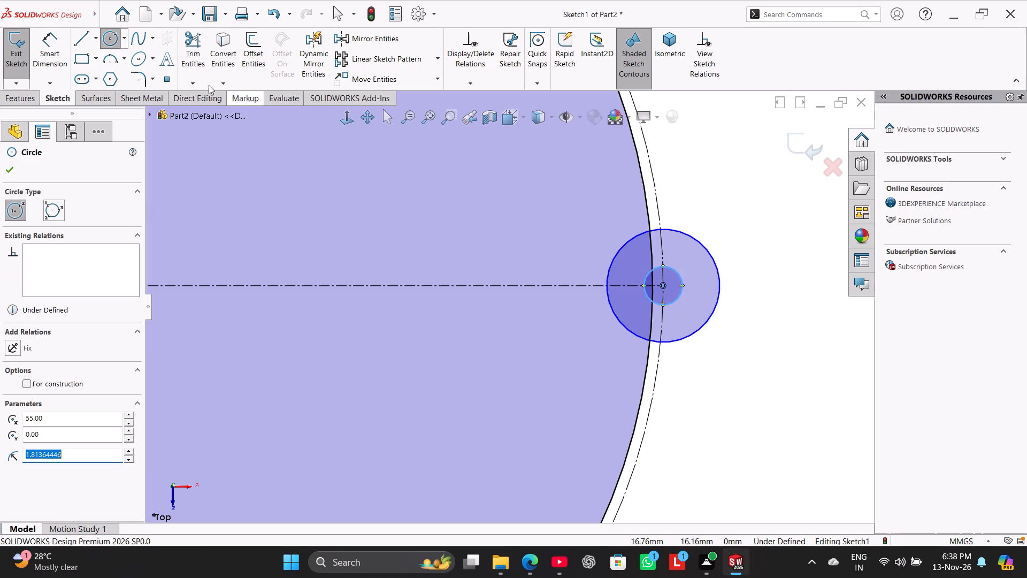
Dimension the two lug circles to diameters of 20 mm for the outer and 10 mm for the inner.
{"action": "left_click", "coordinate": [50, 42]}
{"action": "left_click", "coordinate": [670, 230]}
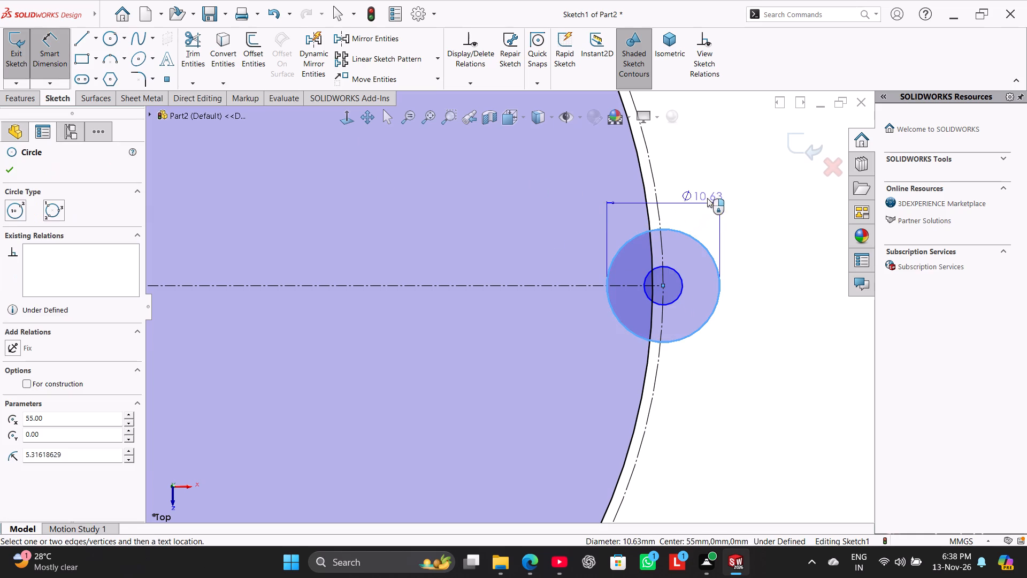
{"action": "left_click", "coordinate": [733, 180]}
{"action": "key", "text": "2"}
{"action": "key", "text": "0"}
{"action": "key", "text": "Return"}
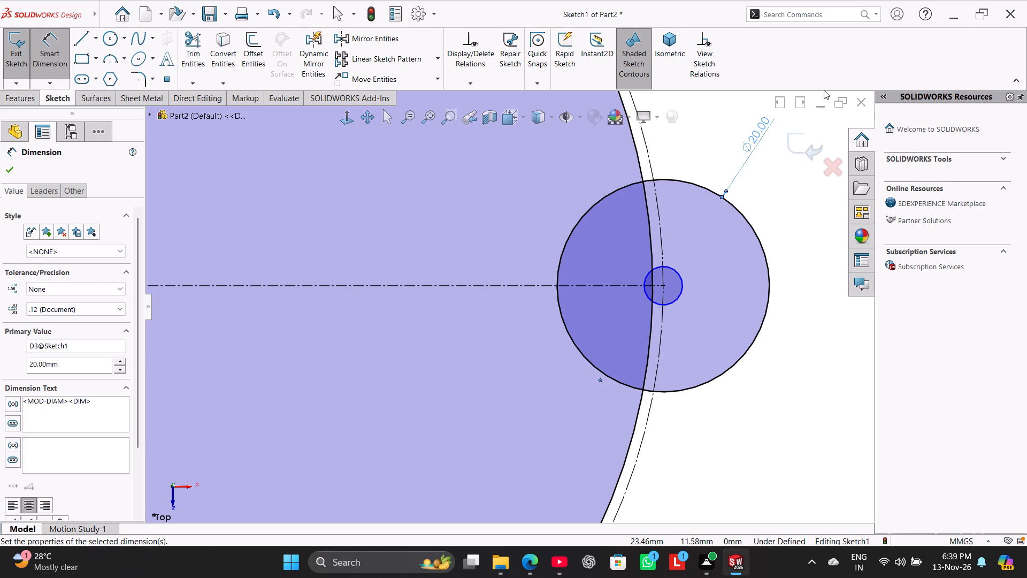
{"action": "scroll", "coordinate": [739, 239], "scroll_direction": "up", "scroll_amount": 2}
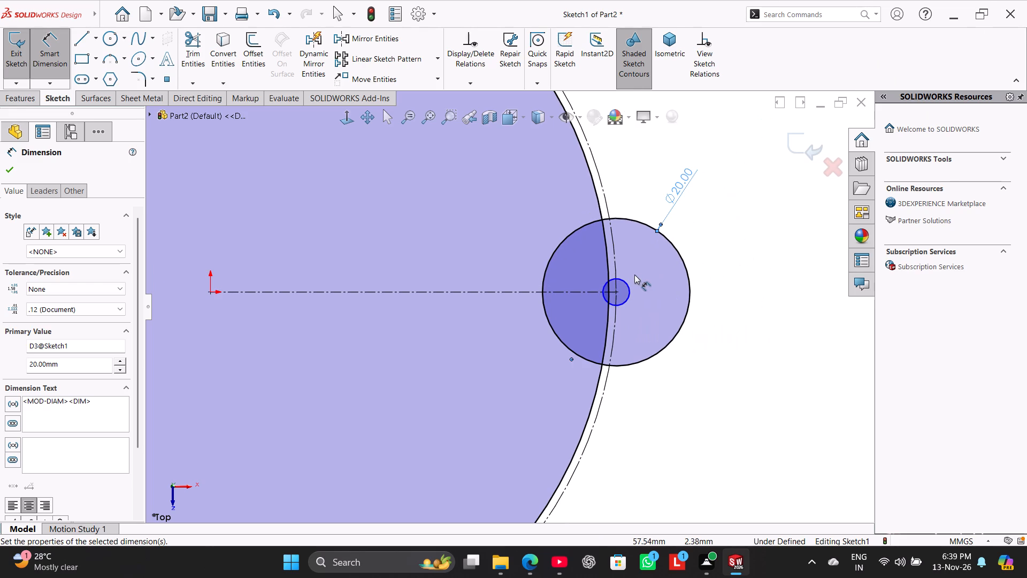
{"action": "left_click", "coordinate": [631, 285]}
{"action": "left_click", "coordinate": [721, 214]}
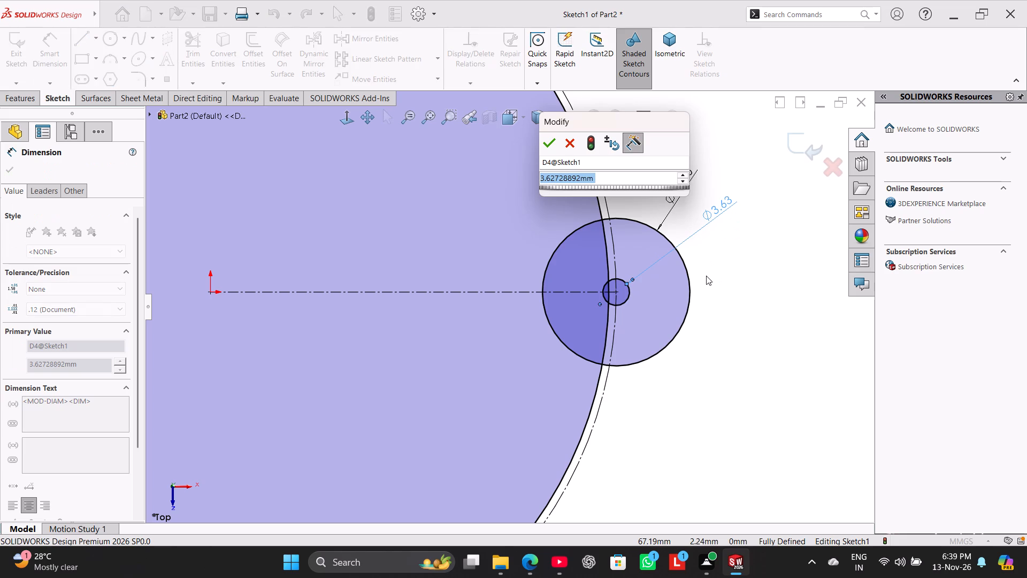
{"action": "type", "text": "10"}
{"action": "key", "text": "Return"}
{"action": "right_click", "coordinate": [779, 314]}
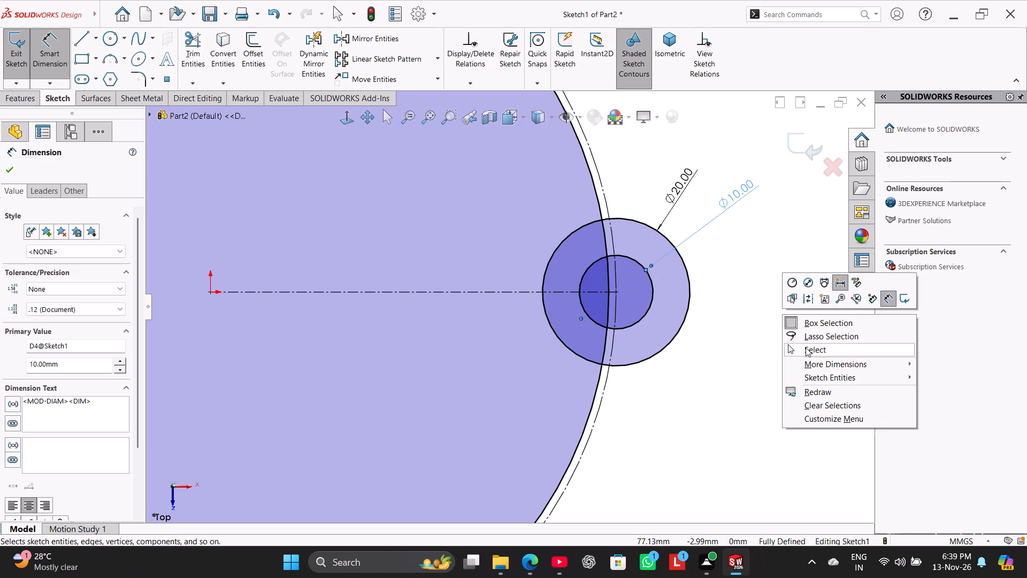
{"action": "left_click", "coordinate": [806, 347]}
Circular-pattern the 20 mm and 10 mm lug circles about the origin with 3 equally spaced instances over 360 degrees.
{"action": "scroll", "coordinate": [610, 337], "scroll_direction": "up", "scroll_amount": 5}
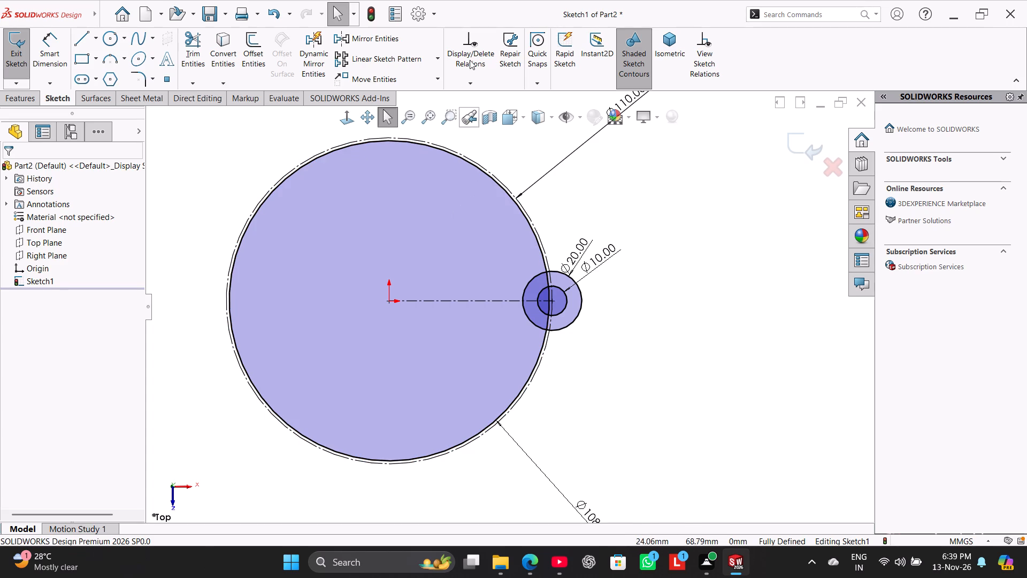
{"action": "left_click", "coordinate": [577, 313], "text": "ctrl"}
{"action": "left_click", "coordinate": [569, 308], "text": "ctrl"}
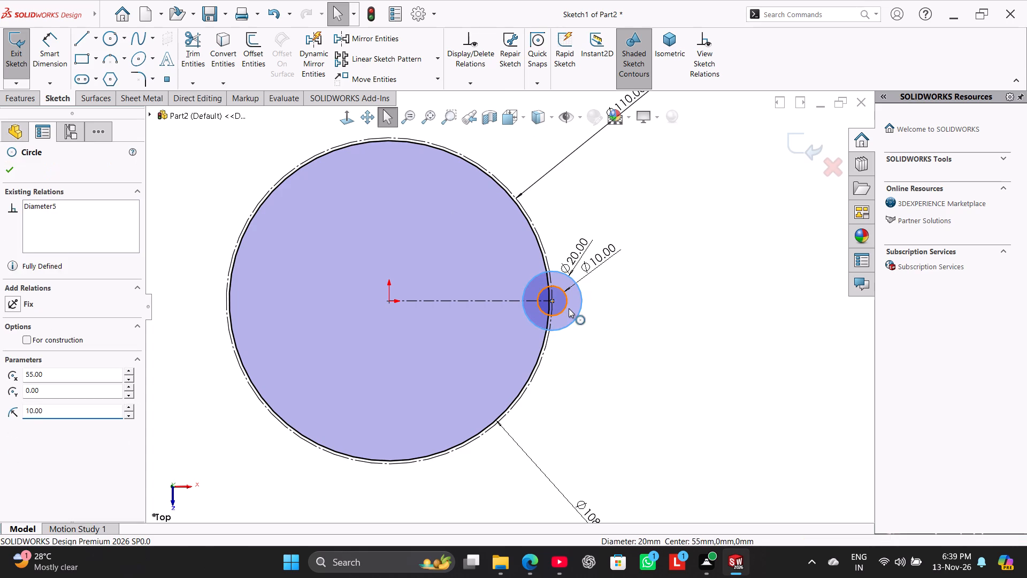
{"action": "left_click", "coordinate": [436, 64]}
{"action": "left_click", "coordinate": [430, 89]}
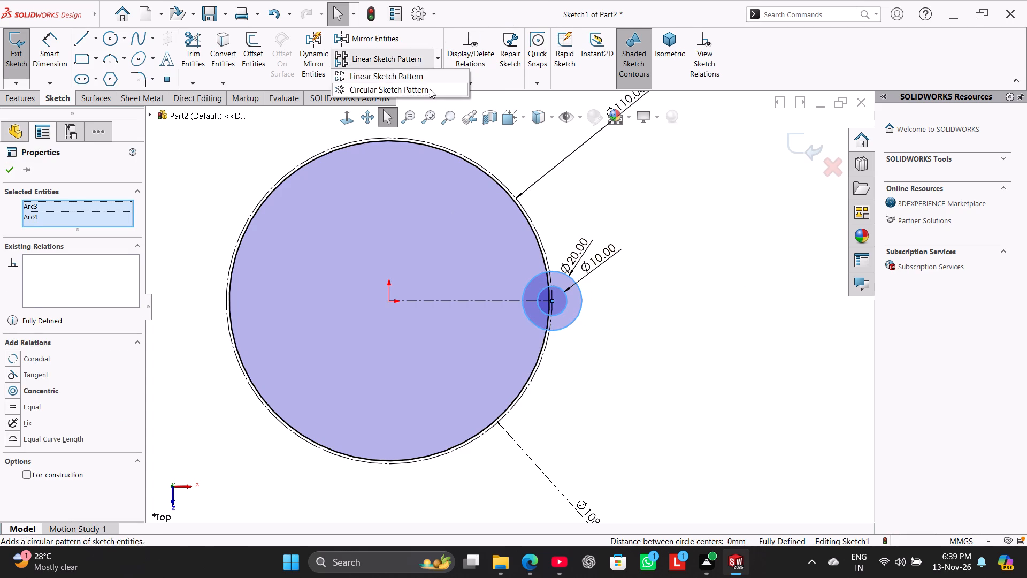
{"action": "double_click", "coordinate": [66, 332]}
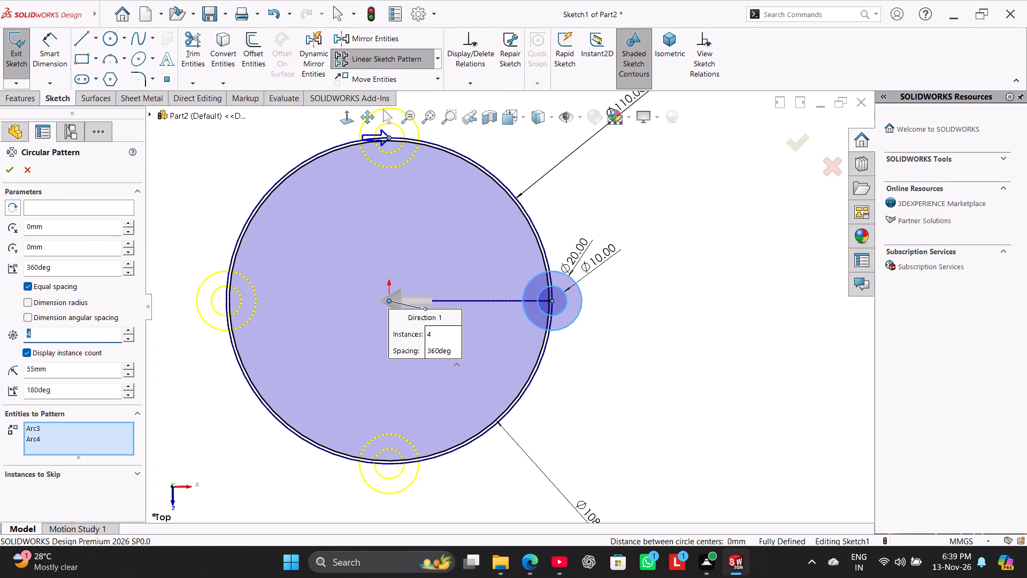
{"action": "key", "text": "3"}
{"action": "left_click", "coordinate": [71, 201]}
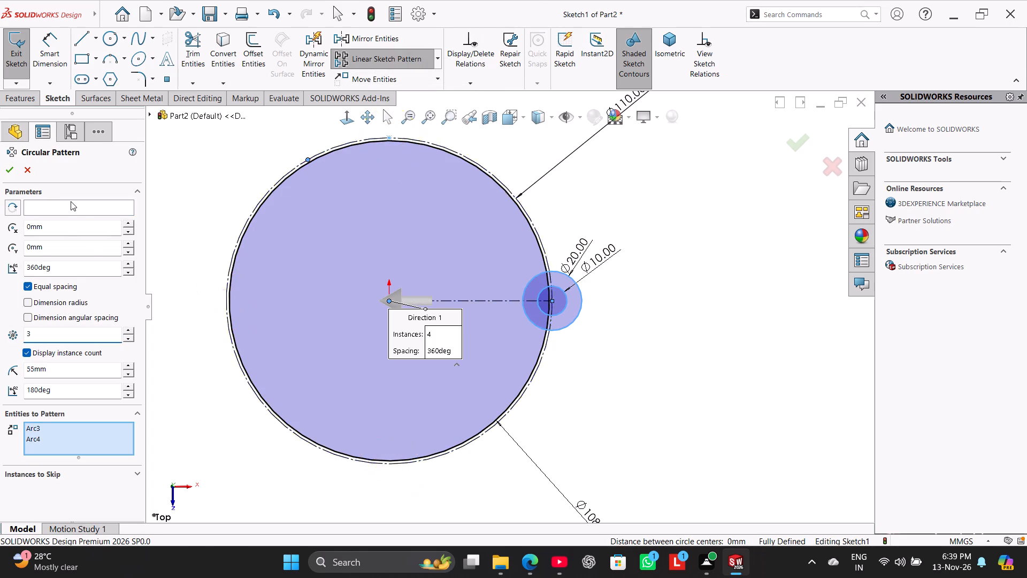
{"action": "left_click", "coordinate": [390, 302]}
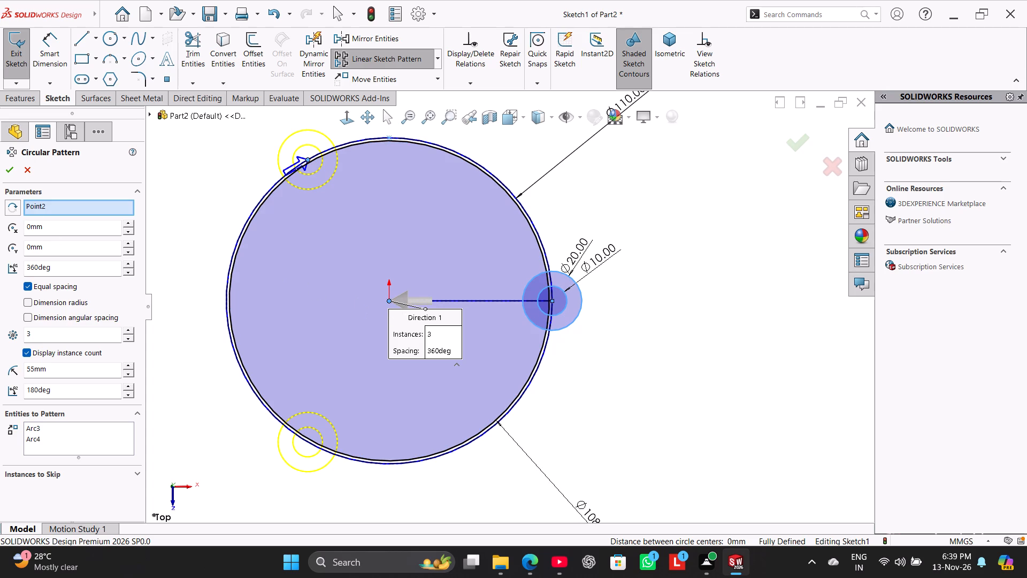
{"action": "left_click", "coordinate": [10, 174]}
{"action": "left_click", "coordinate": [172, 182]}
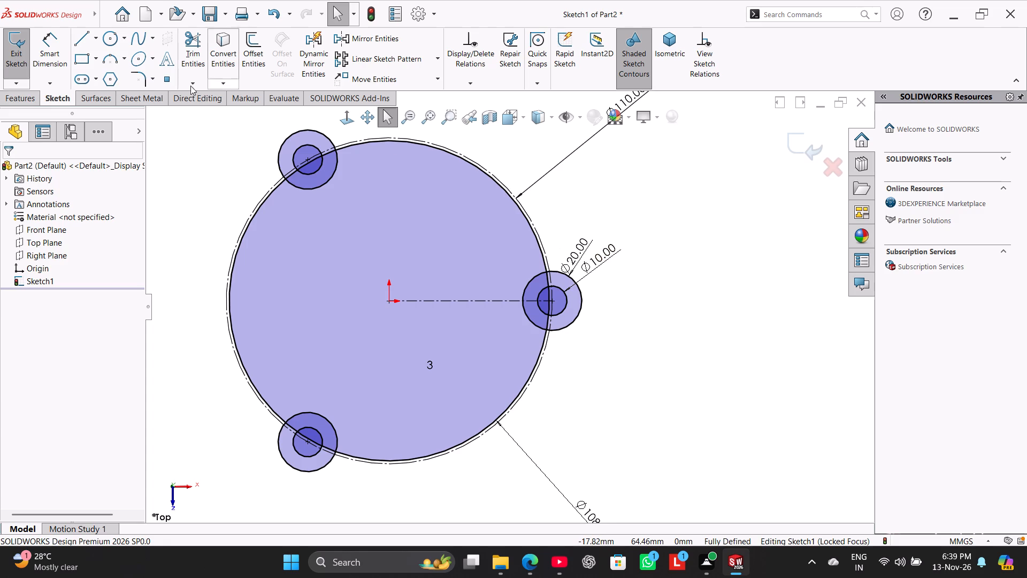
Extrude the central disc region of the base sketch, without the lug circles, Blind to a depth of 8 mm.
{"action": "left_click", "coordinate": [18, 103]}
{"action": "left_click", "coordinate": [26, 69]}
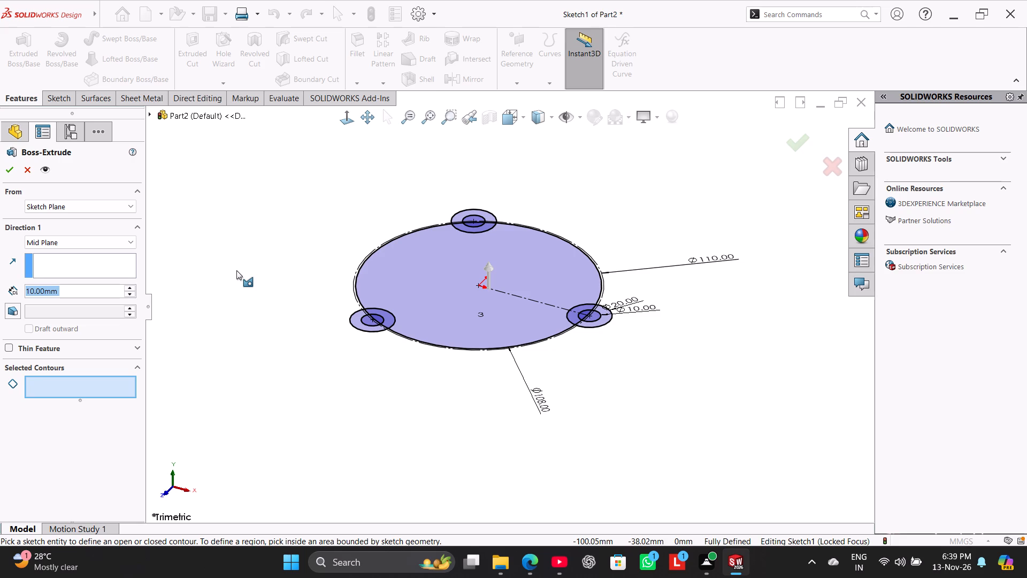
{"action": "left_click", "coordinate": [433, 290]}
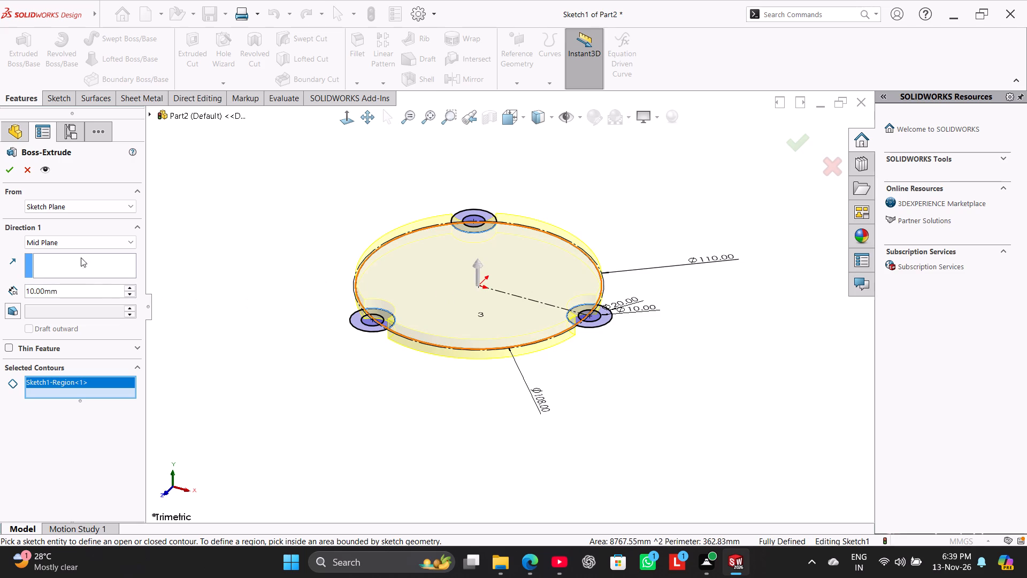
{"action": "left_click", "coordinate": [71, 240]}
{"action": "left_click", "coordinate": [74, 250]}
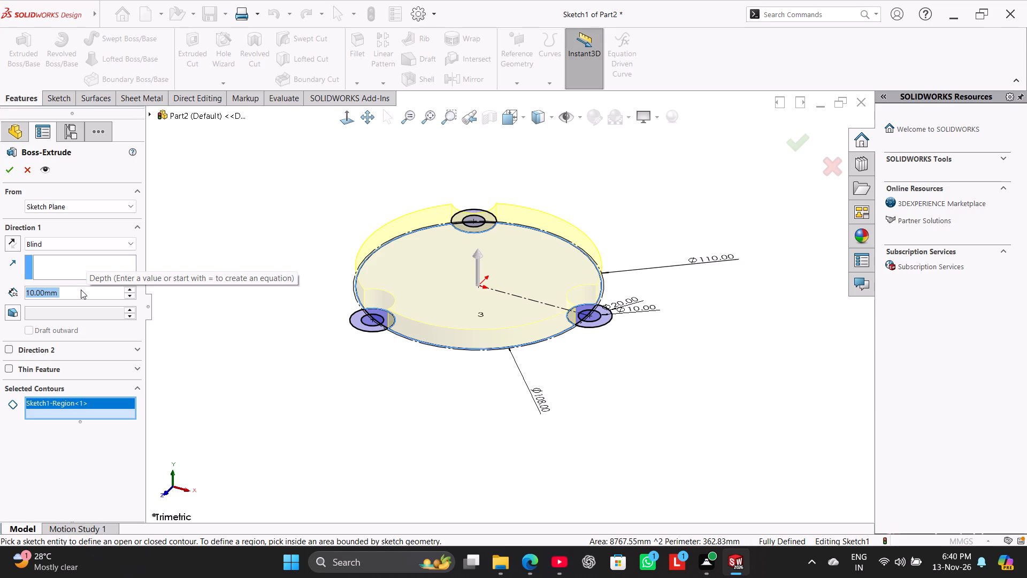
{"action": "key", "text": "8"}
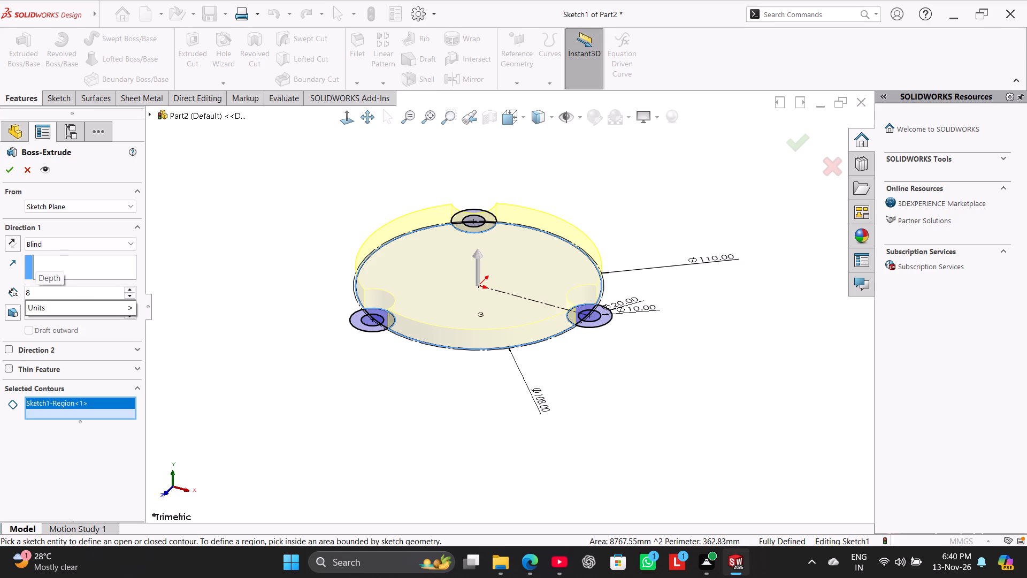
{"action": "key", "text": "Return"}
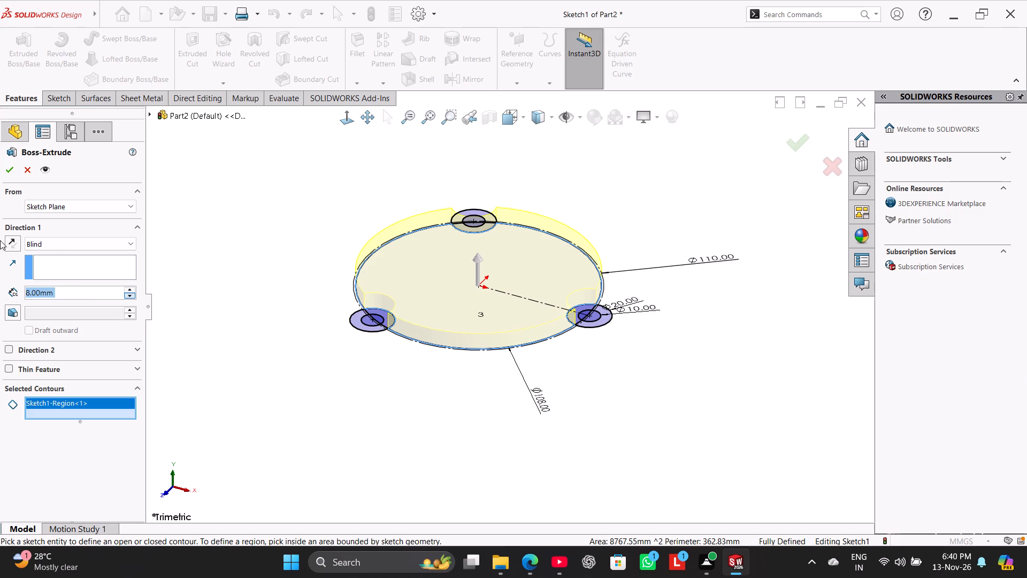
{"action": "left_click", "coordinate": [4, 170]}
{"action": "left_click", "coordinate": [233, 275]}
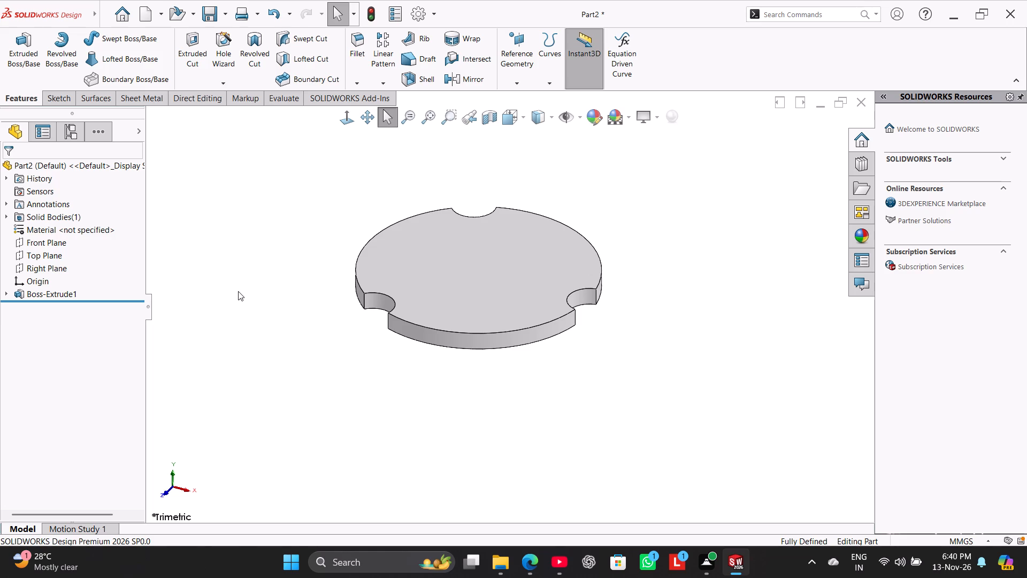
Reuse the base sketch to extrude the three lug rings between their 20 mm and 10 mm circles, Blind 10 mm, merged with the disc.
{"action": "left_click", "coordinate": [4, 295]}
{"action": "left_click", "coordinate": [23, 305]}
{"action": "left_click", "coordinate": [31, 305]}
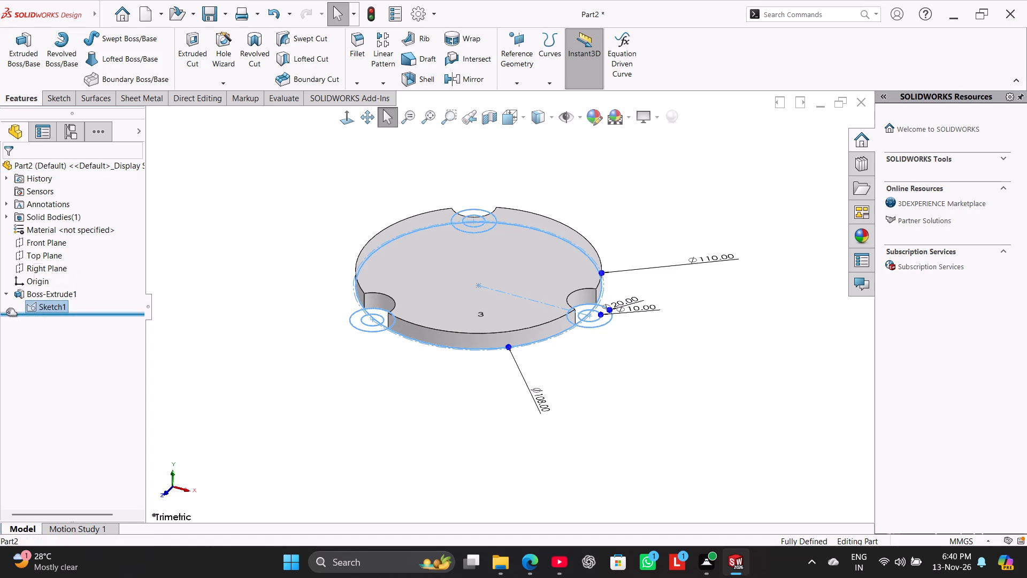
{"action": "left_click", "coordinate": [30, 71]}
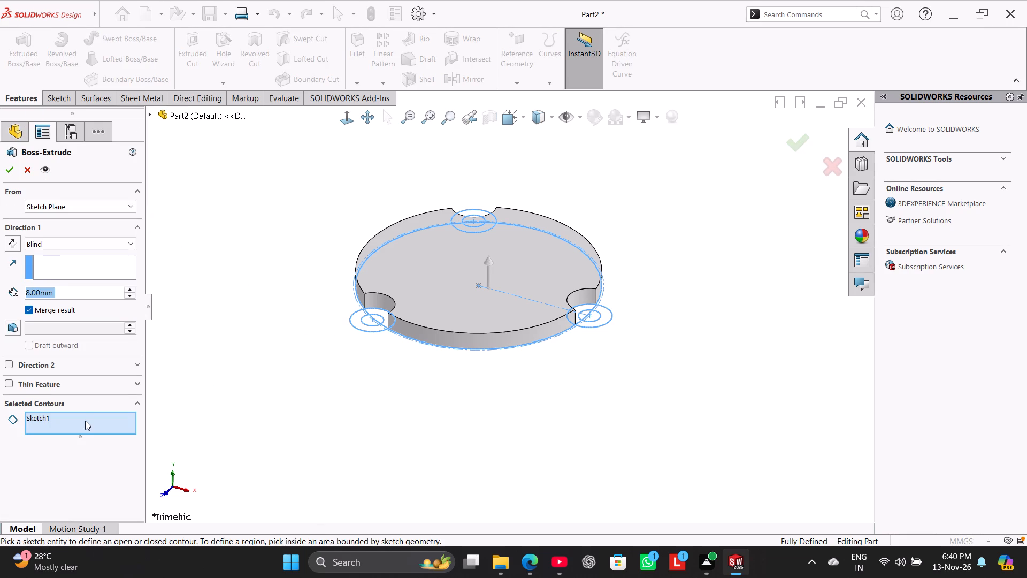
{"action": "right_click", "coordinate": [85, 421]}
{"action": "left_click", "coordinate": [102, 427]}
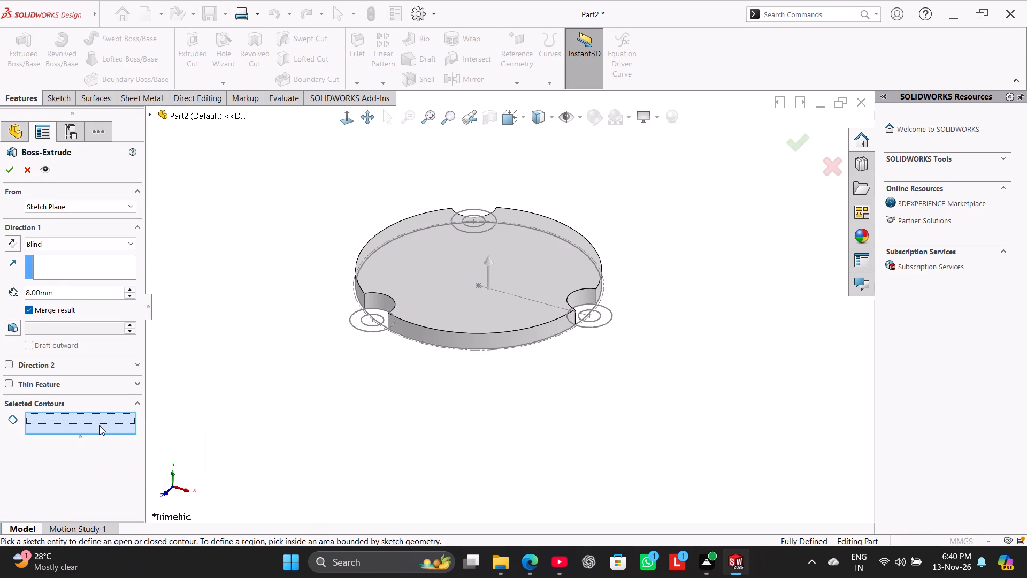
{"action": "left_click", "coordinate": [377, 331]}
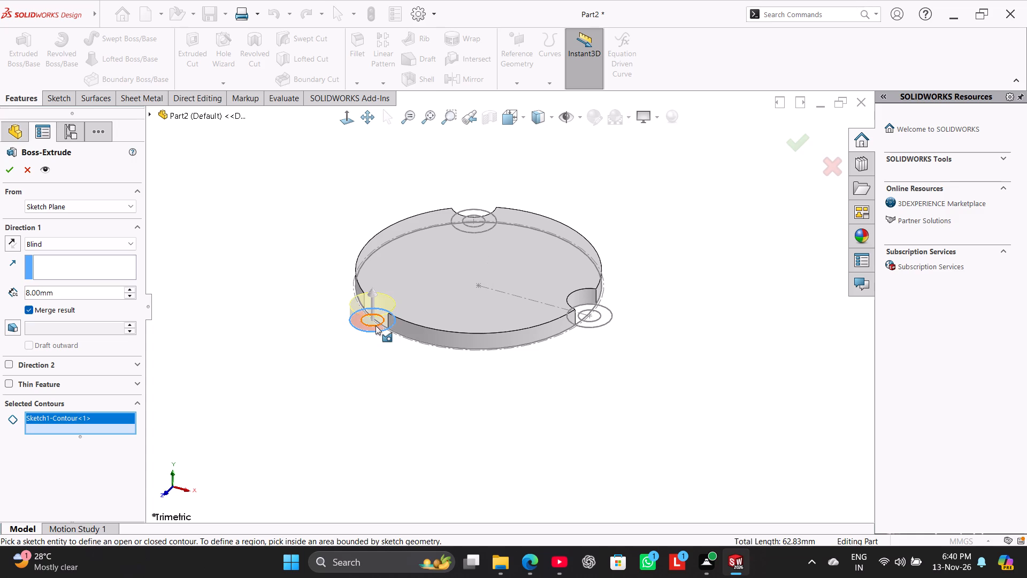
{"action": "left_click", "coordinate": [375, 325]}
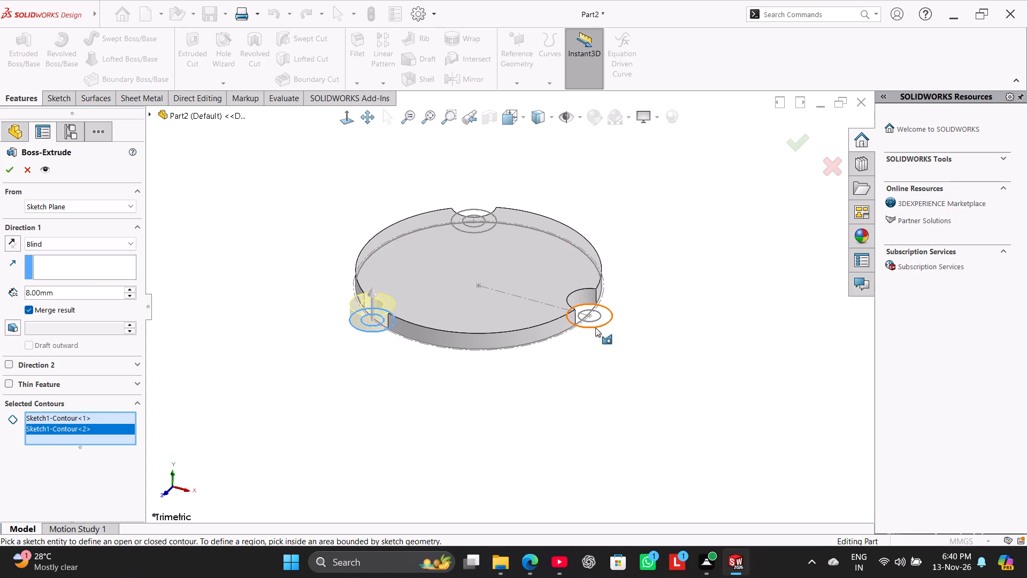
{"action": "left_click", "coordinate": [595, 328]}
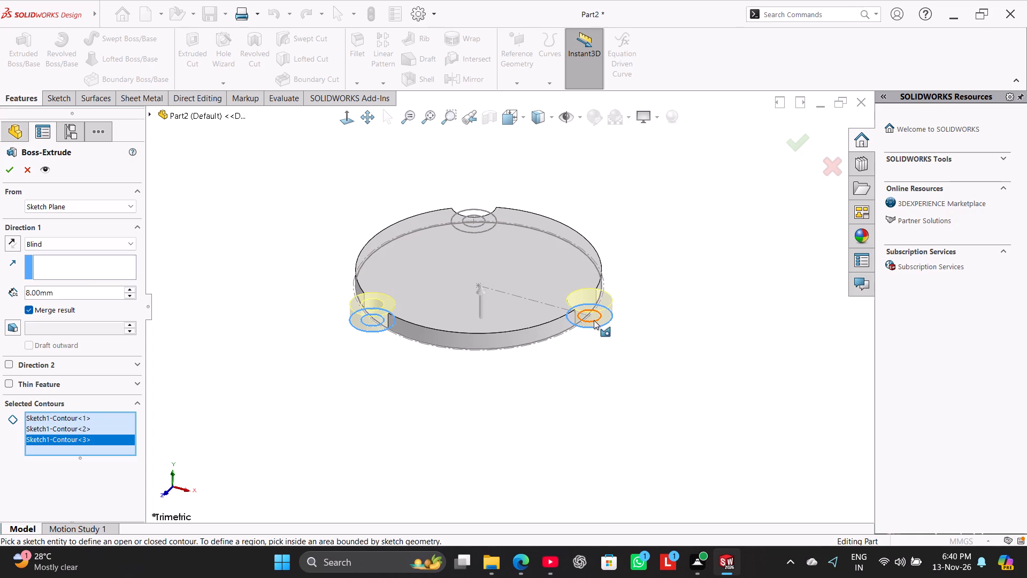
{"action": "left_click", "coordinate": [594, 320]}
{"action": "left_click", "coordinate": [481, 233]}
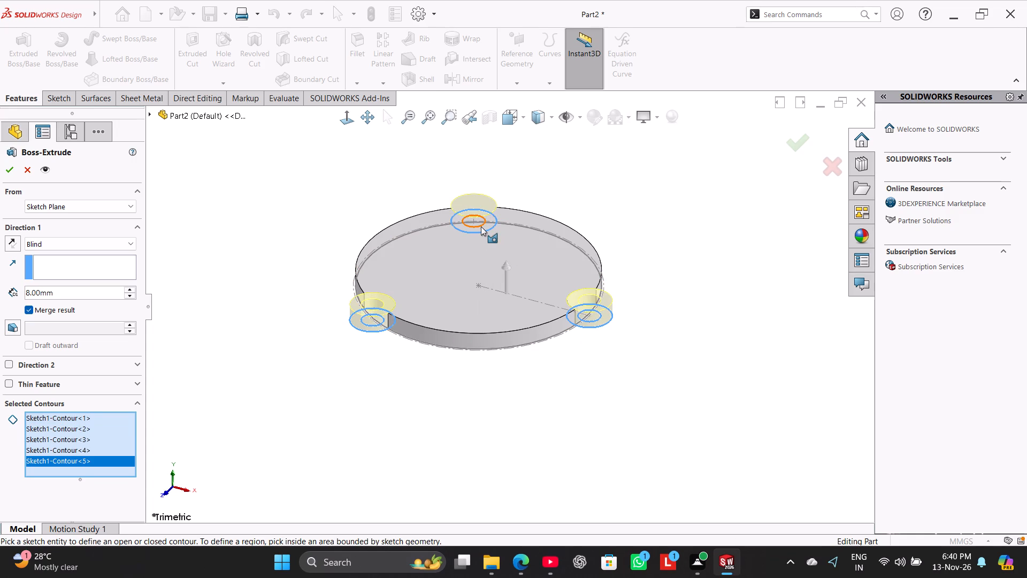
{"action": "left_click", "coordinate": [481, 226]}
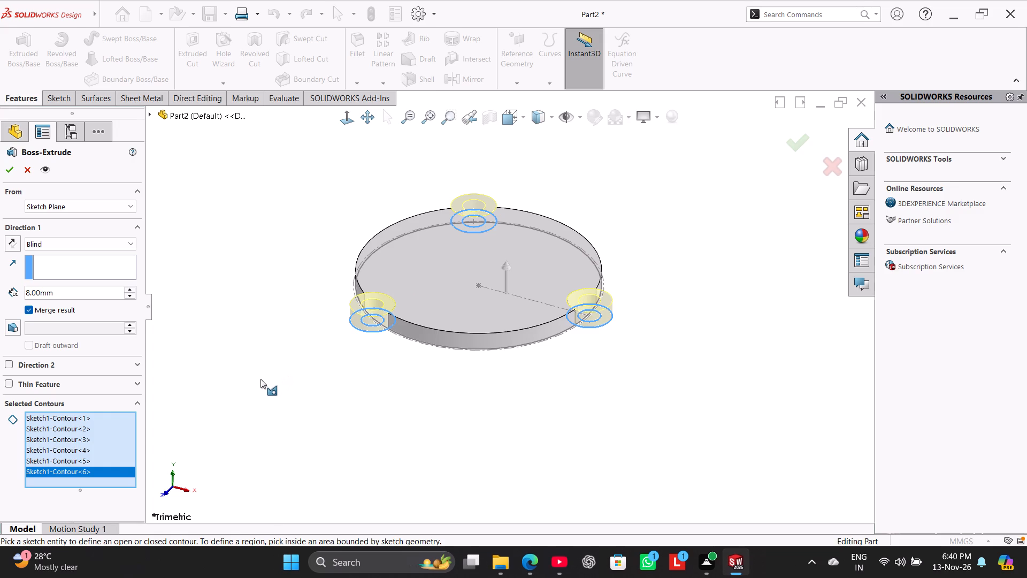
{"action": "double_click", "coordinate": [98, 292]}
{"action": "type", "text": "10"}
{"action": "key", "text": "Return"}
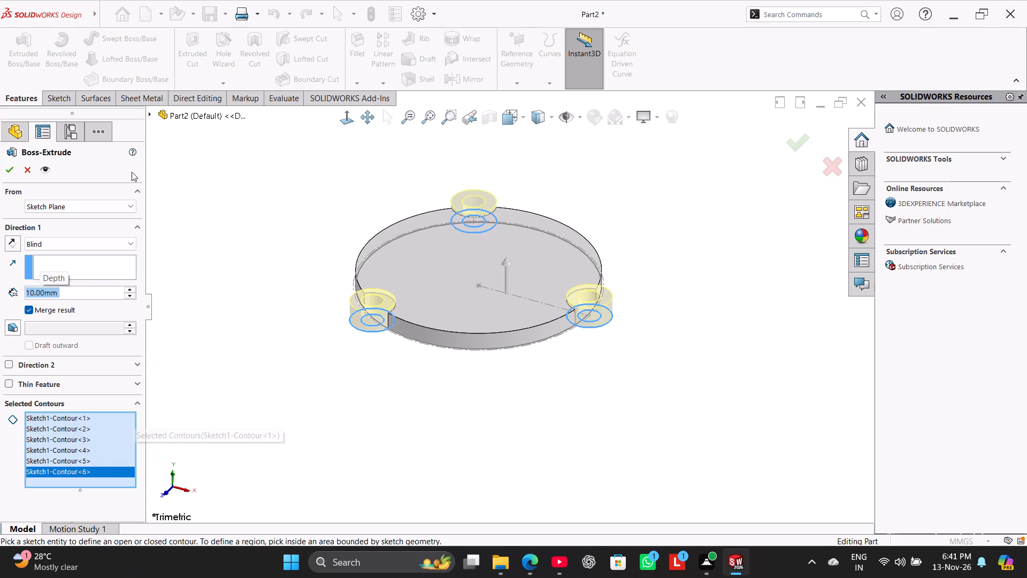
{"action": "left_click", "coordinate": [4, 173]}
{"action": "left_click", "coordinate": [160, 259]}
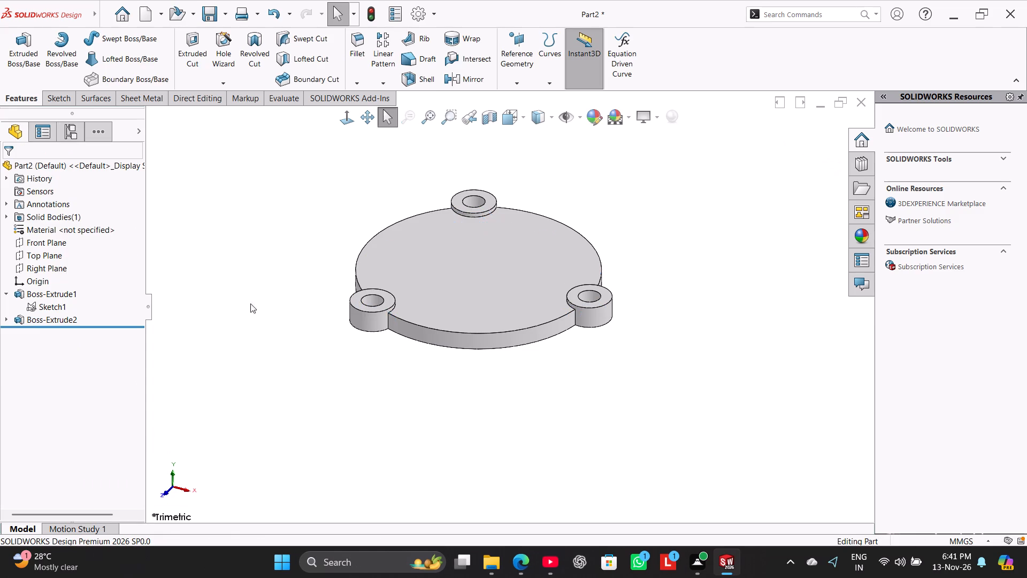
Start a symmetric 5 mm fillet on the two facing vertical edges where the two front lugs meet the disc rim.
{"action": "scroll", "coordinate": [617, 302], "scroll_direction": "down", "scroll_amount": 3}
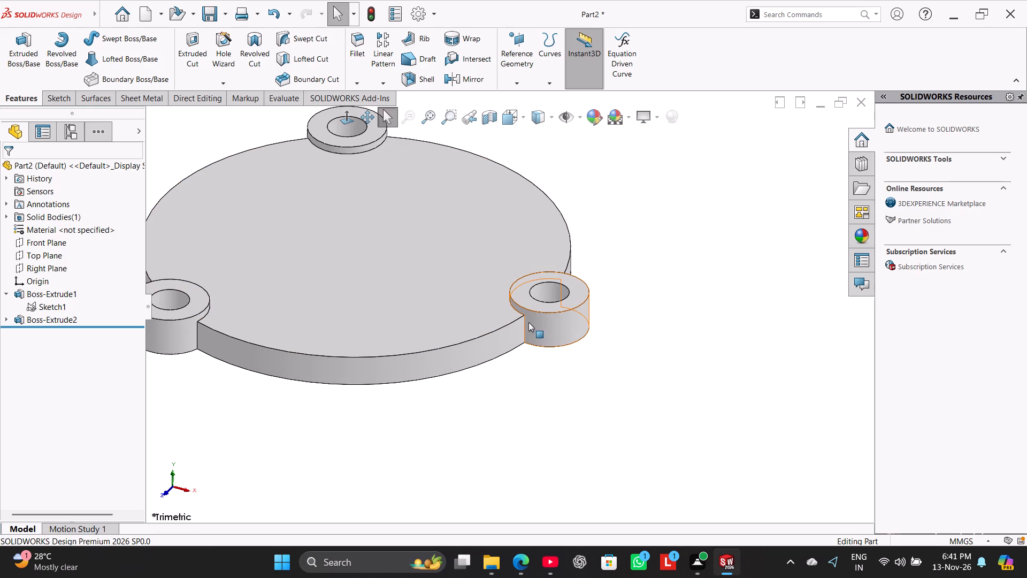
{"action": "left_click", "coordinate": [525, 321]}
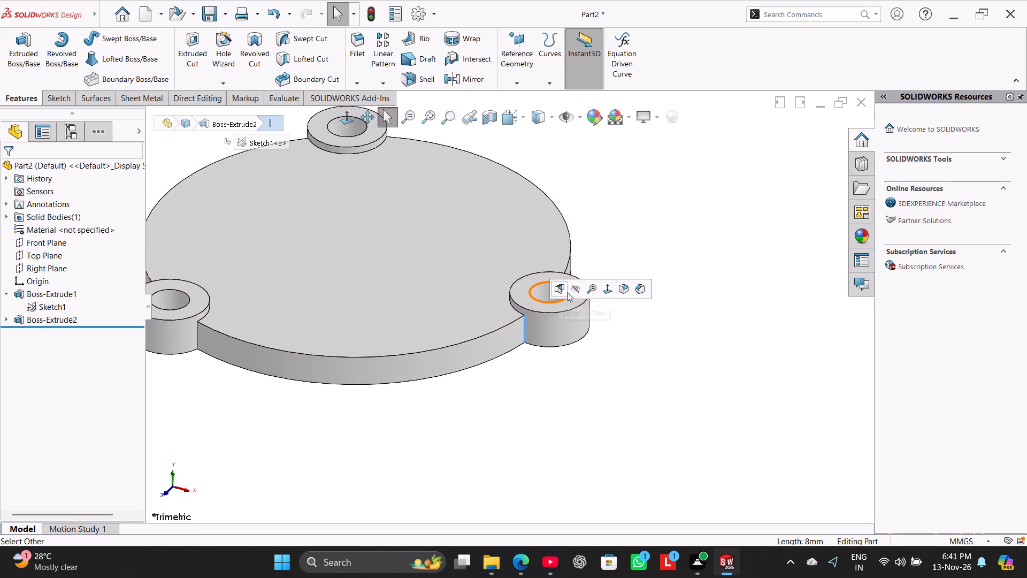
{"action": "left_click", "coordinate": [625, 287]}
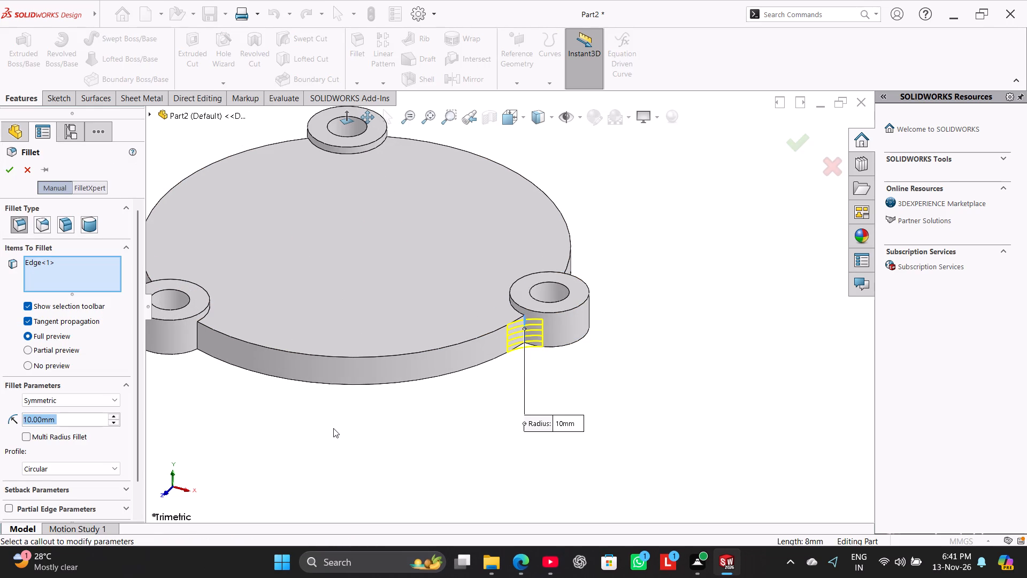
{"action": "scroll", "coordinate": [333, 428], "scroll_direction": "up", "scroll_amount": 4}
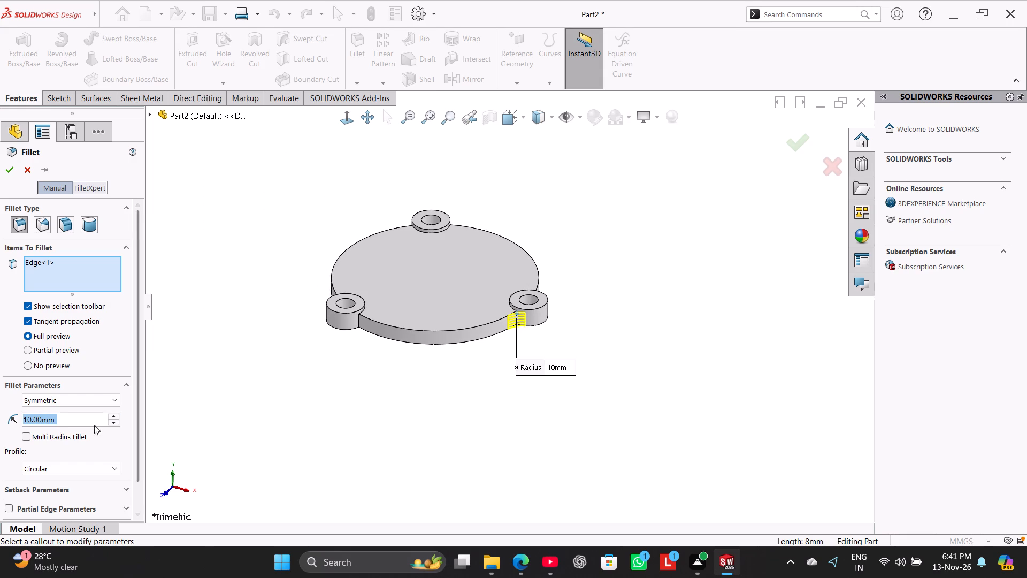
{"action": "key", "text": "5"}
{"action": "key", "text": "Return"}
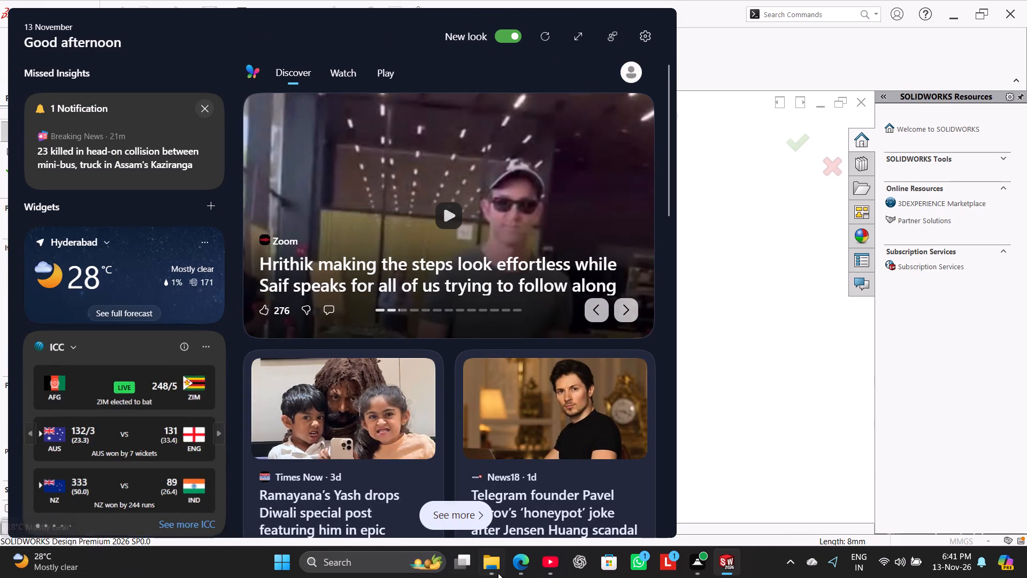
{"action": "left_click", "coordinate": [248, 450]}
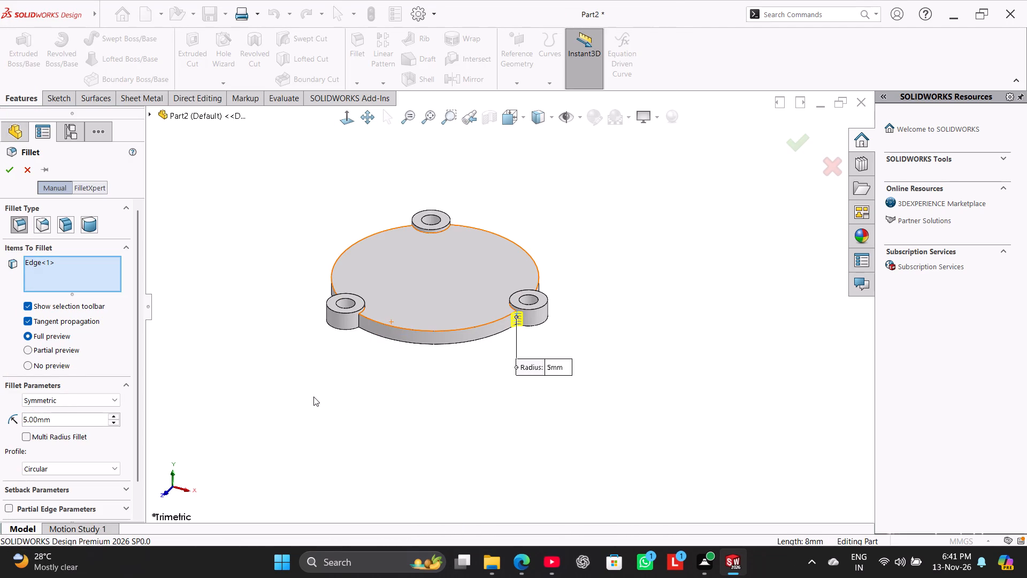
{"action": "scroll", "coordinate": [333, 310], "scroll_direction": "down", "scroll_amount": 3}
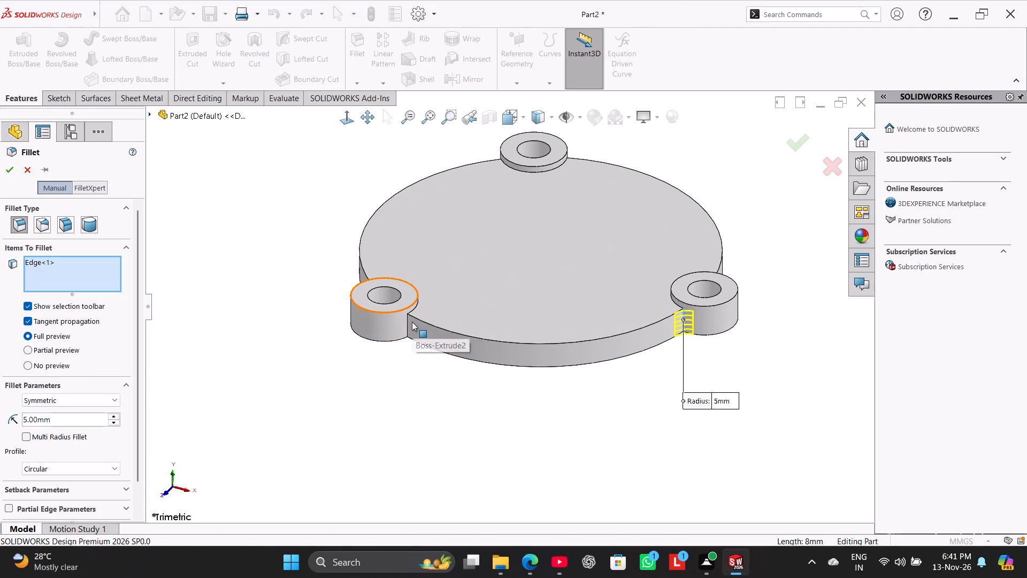
{"action": "left_click", "coordinate": [408, 322]}
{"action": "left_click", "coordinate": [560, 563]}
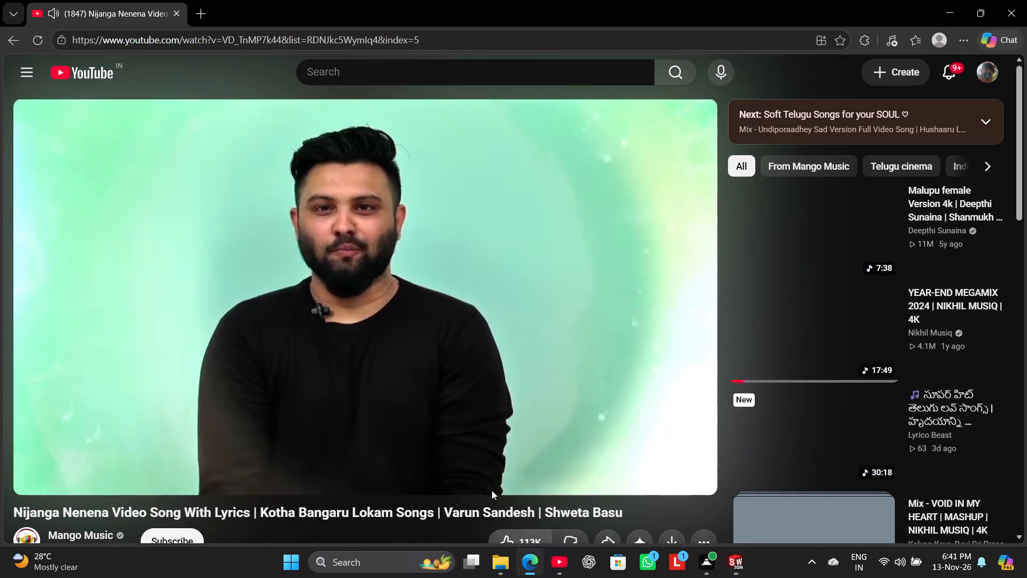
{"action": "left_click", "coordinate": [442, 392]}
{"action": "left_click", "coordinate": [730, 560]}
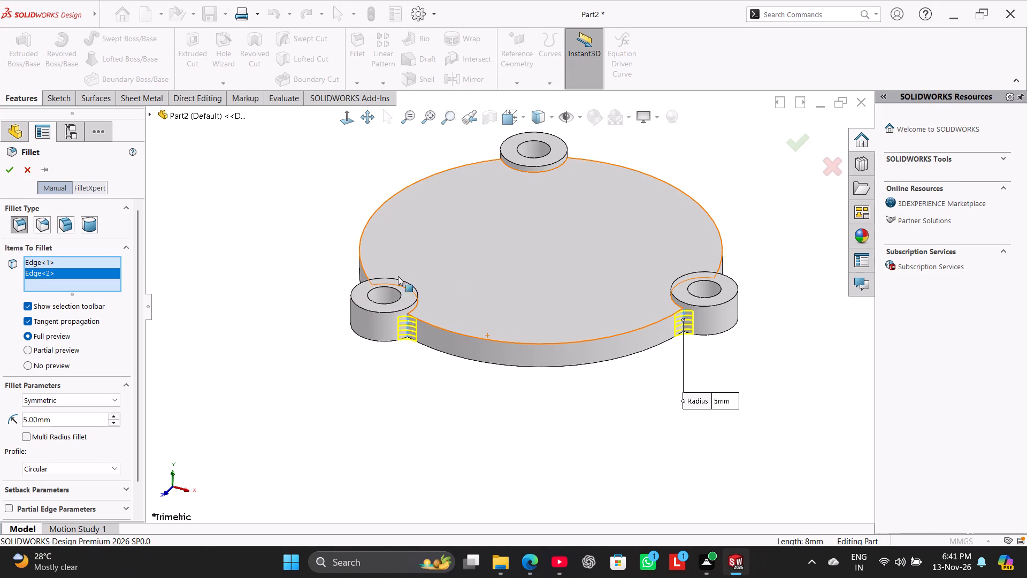
Add the four remaining vertical lug-to-disc edges to the 5 mm fillet and complete it.
{"action": "middle_click_drag", "start_coordinate": [367, 381], "coordinate": [343, 379]}
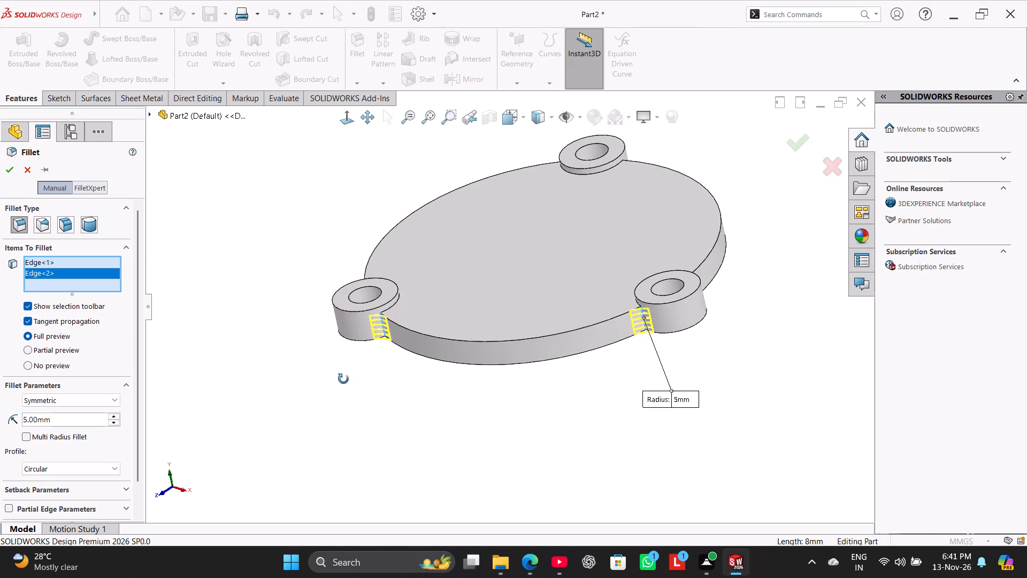
{"action": "middle_click_drag", "start_coordinate": [343, 379], "coordinate": [346, 398]}
{"action": "left_click", "coordinate": [367, 292]}
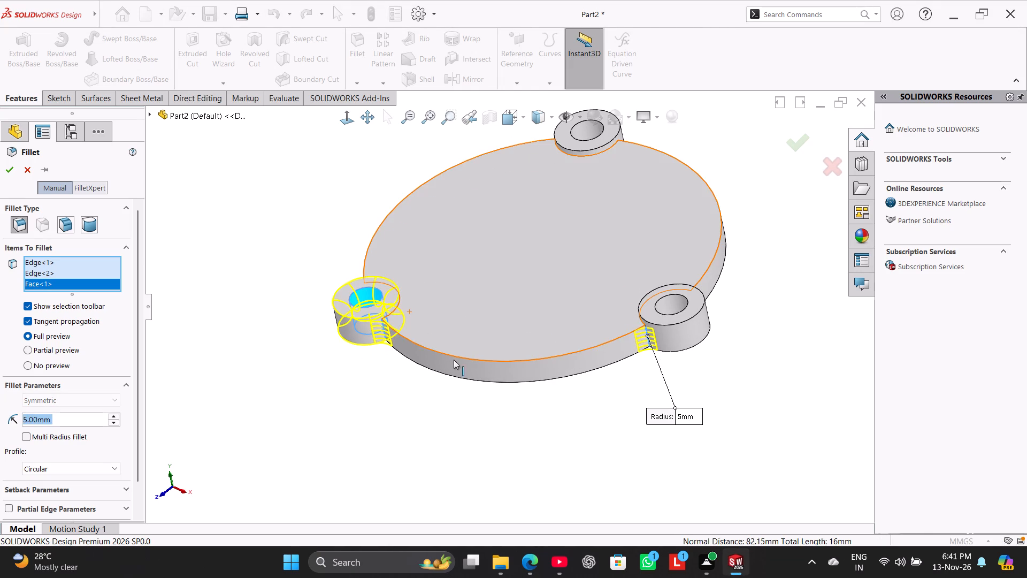
{"action": "right_click", "coordinate": [83, 286]}
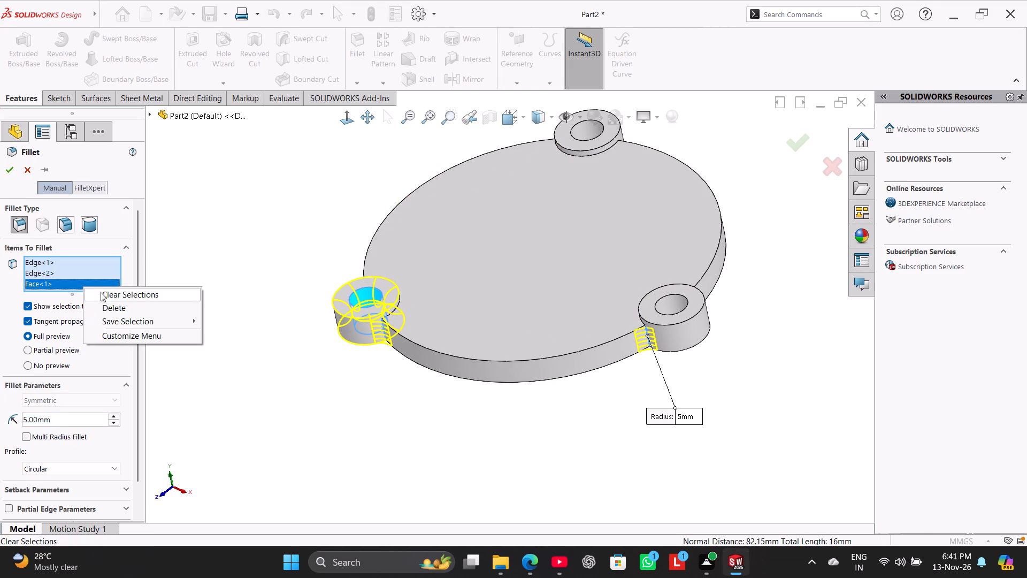
{"action": "left_click", "coordinate": [113, 303]}
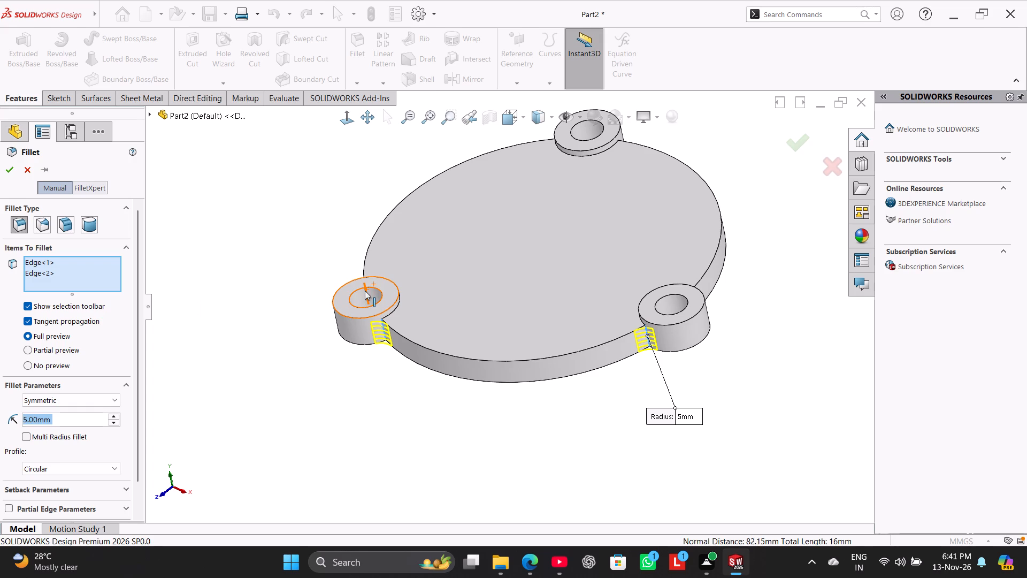
{"action": "left_click", "coordinate": [365, 291]}
{"action": "left_click", "coordinate": [693, 296]}
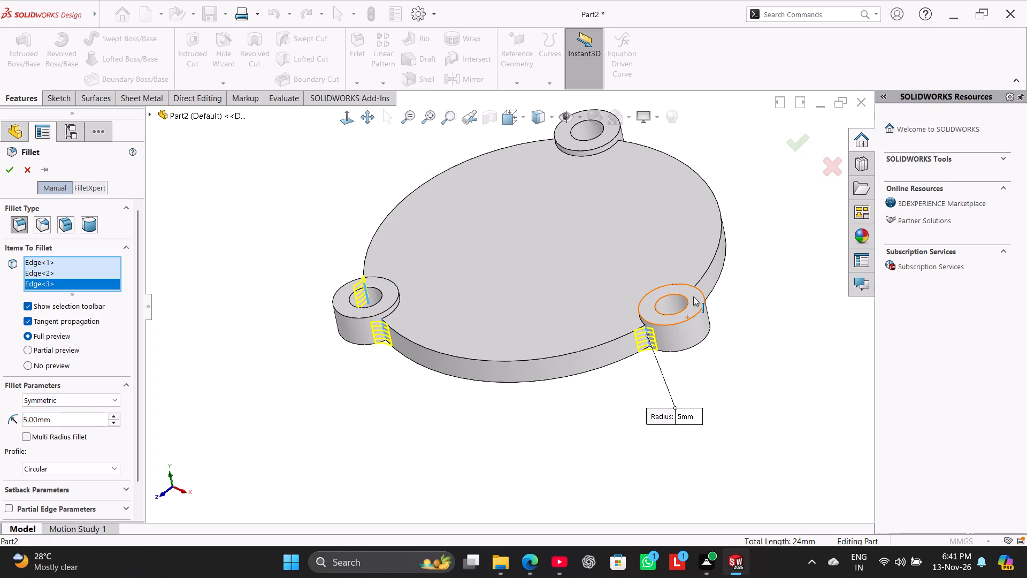
{"action": "left_click", "coordinate": [621, 153]}
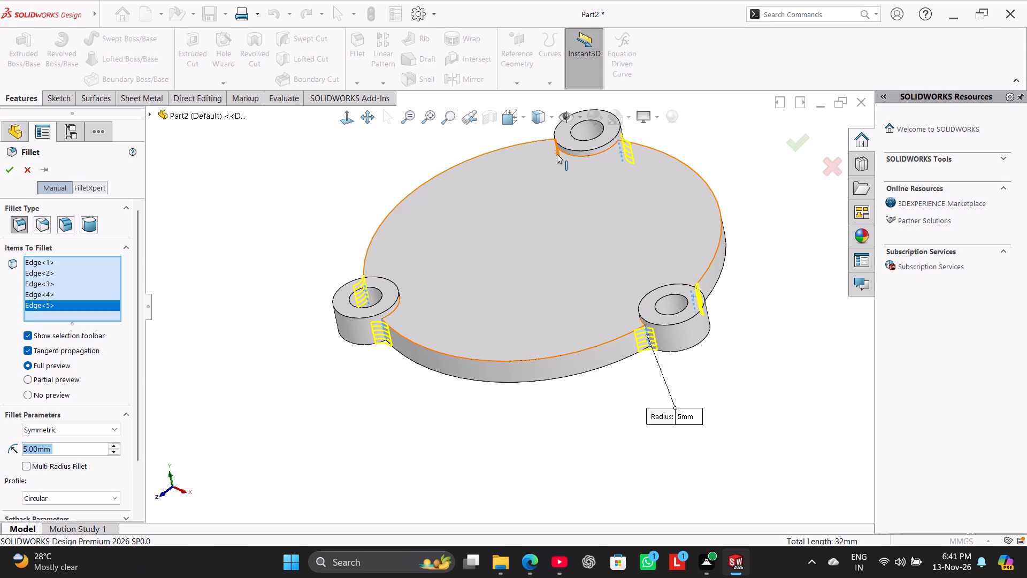
{"action": "left_click", "coordinate": [558, 156]}
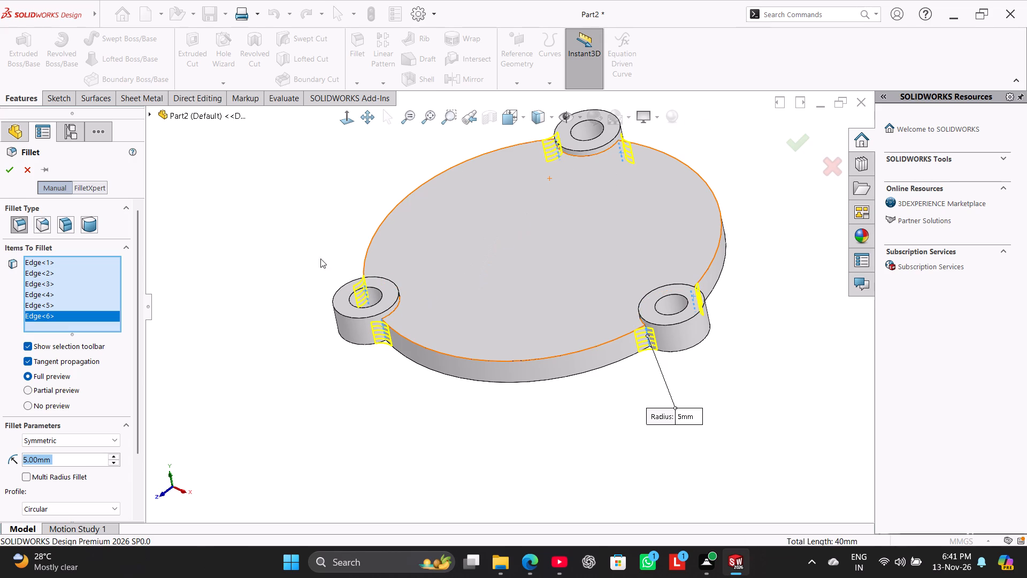
{"action": "middle_click_drag", "start_coordinate": [294, 256], "coordinate": [294, 330]}
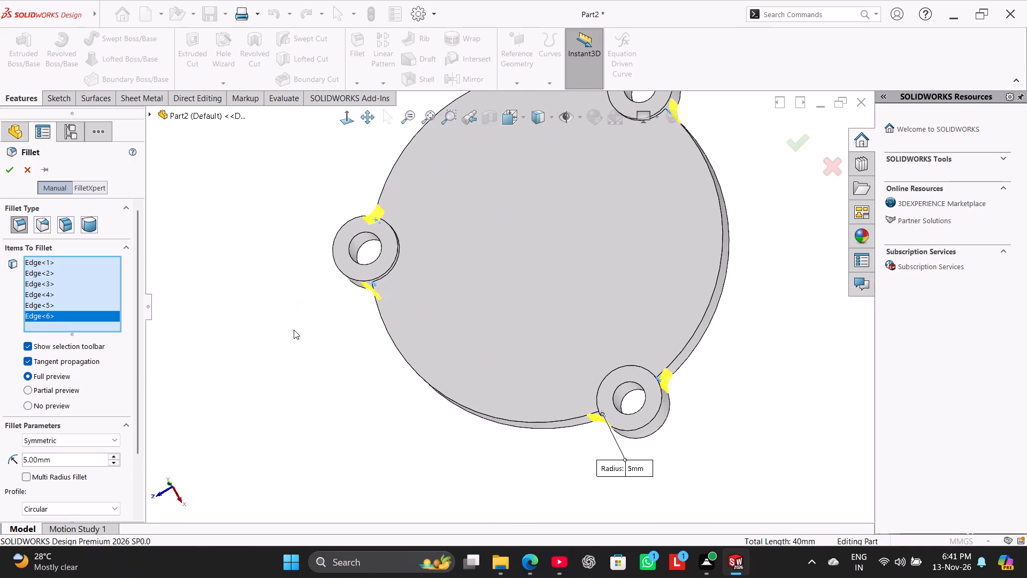
{"action": "middle_click_drag", "start_coordinate": [294, 330], "coordinate": [289, 331]}
{"action": "right_click_drag", "start_coordinate": [281, 353], "coordinate": [400, 273]}
{"action": "left_click", "coordinate": [3, 169]}
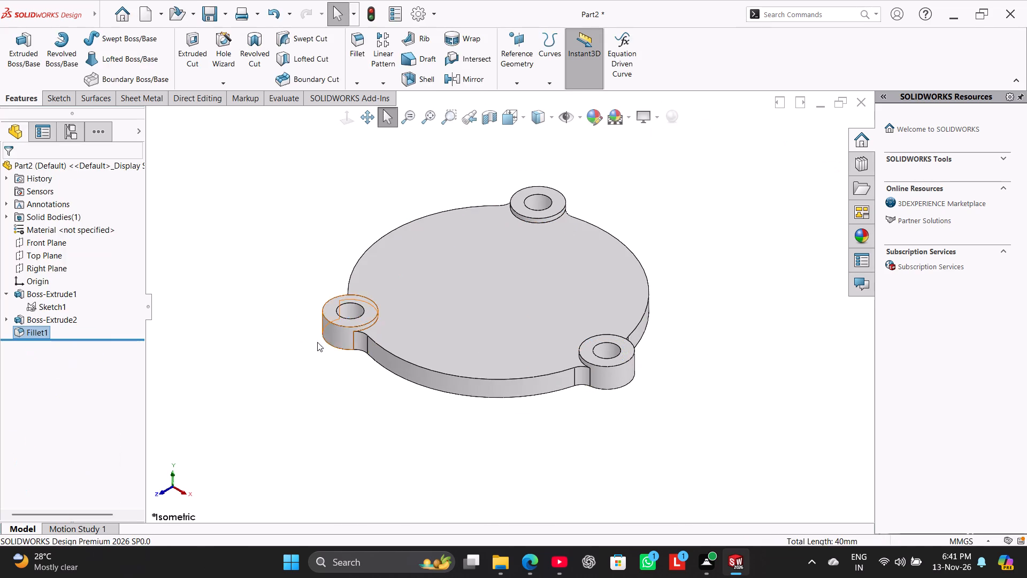
{"action": "right_click_drag", "start_coordinate": [317, 342], "coordinate": [449, 249]}
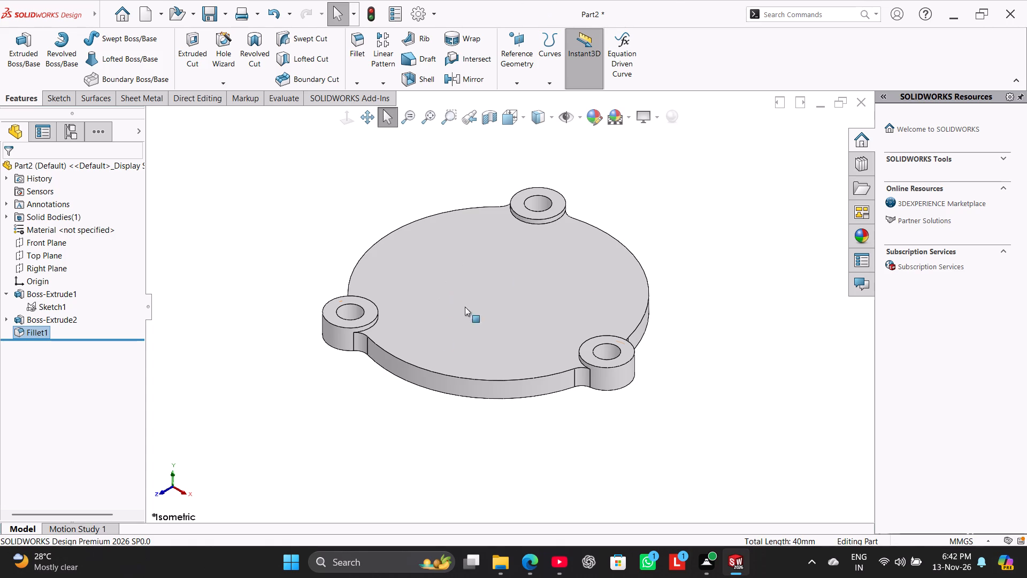
Sketch two concentric circles centred on the origin on the disc's top face, about 49 mm and 17.5 mm in diameter.
{"action": "right_click", "coordinate": [486, 305]}
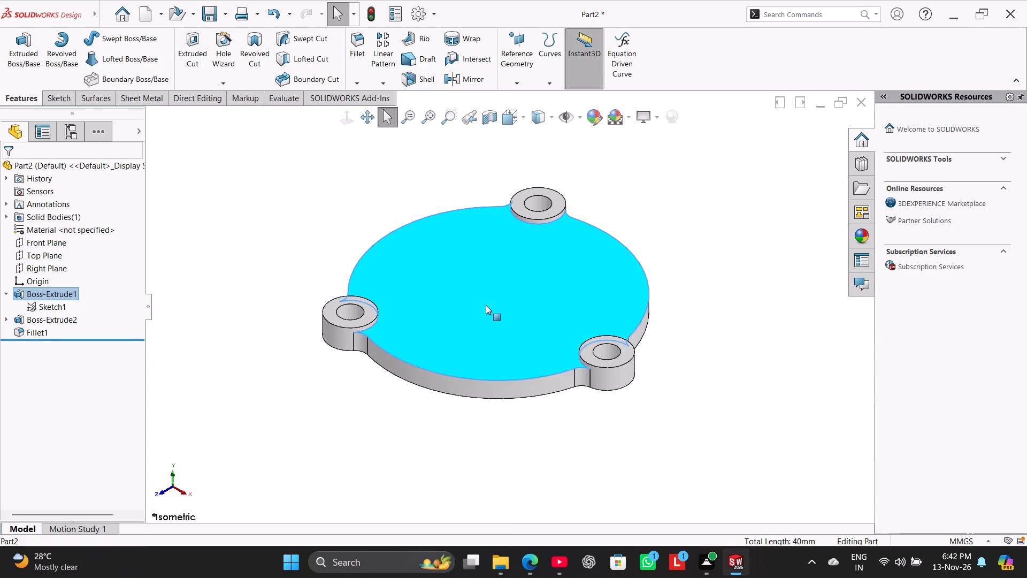
{"action": "left_click", "coordinate": [512, 295]}
{"action": "left_click", "coordinate": [277, 297]}
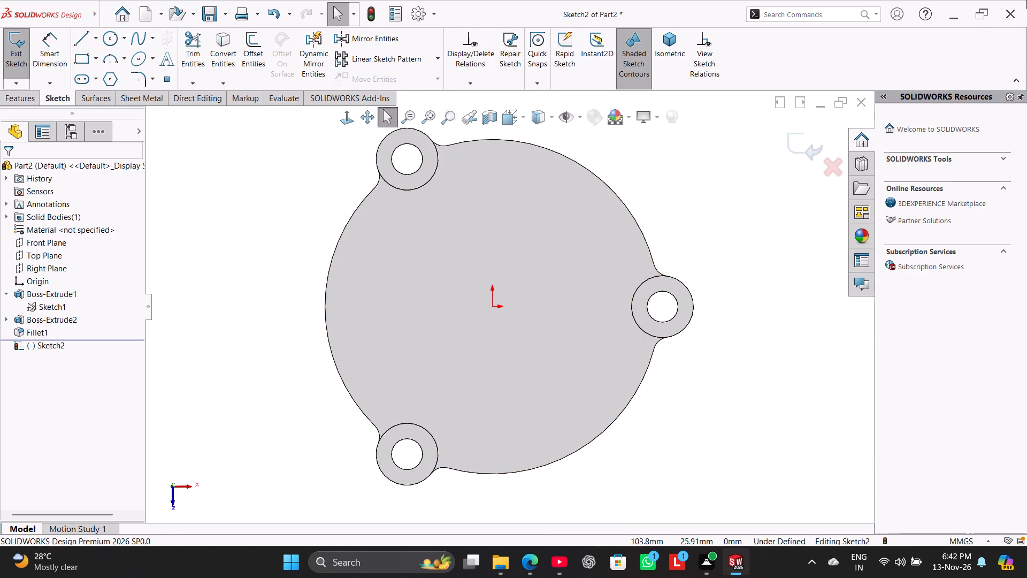
{"action": "left_click", "coordinate": [323, 148]}
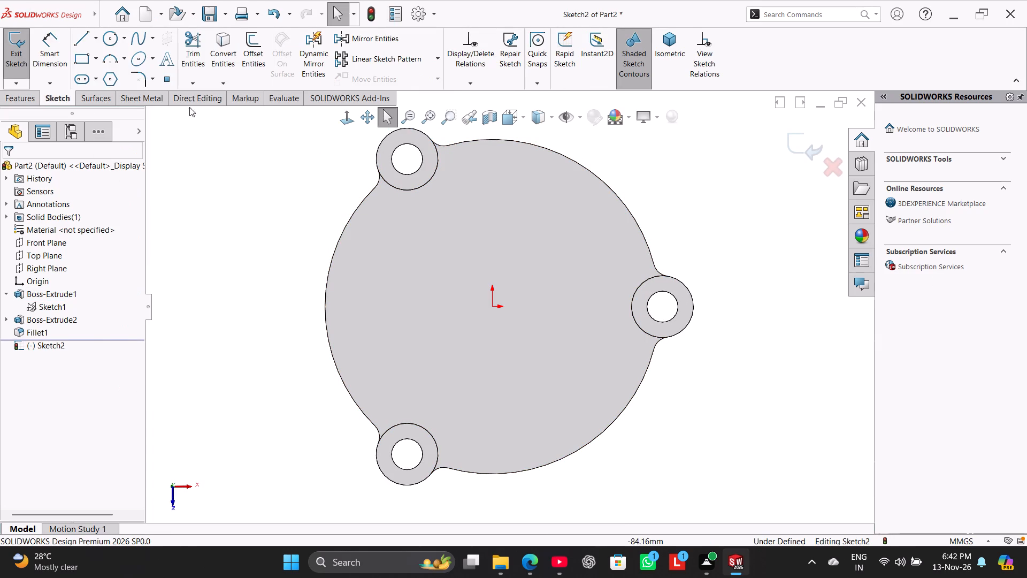
{"action": "left_click", "coordinate": [110, 39]}
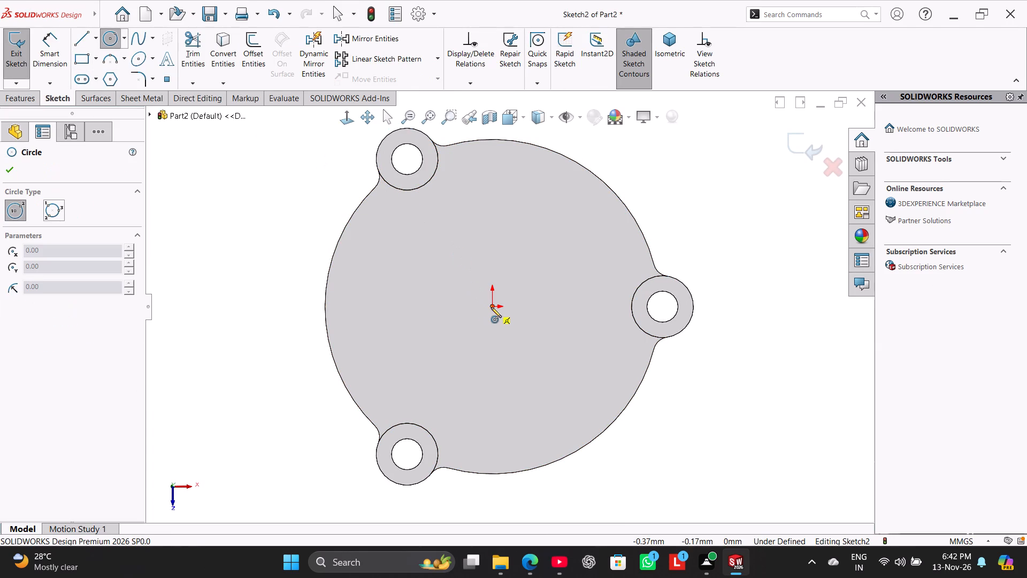
{"action": "left_click", "coordinate": [491, 307]}
{"action": "left_click", "coordinate": [515, 378]}
{"action": "left_click", "coordinate": [492, 307]}
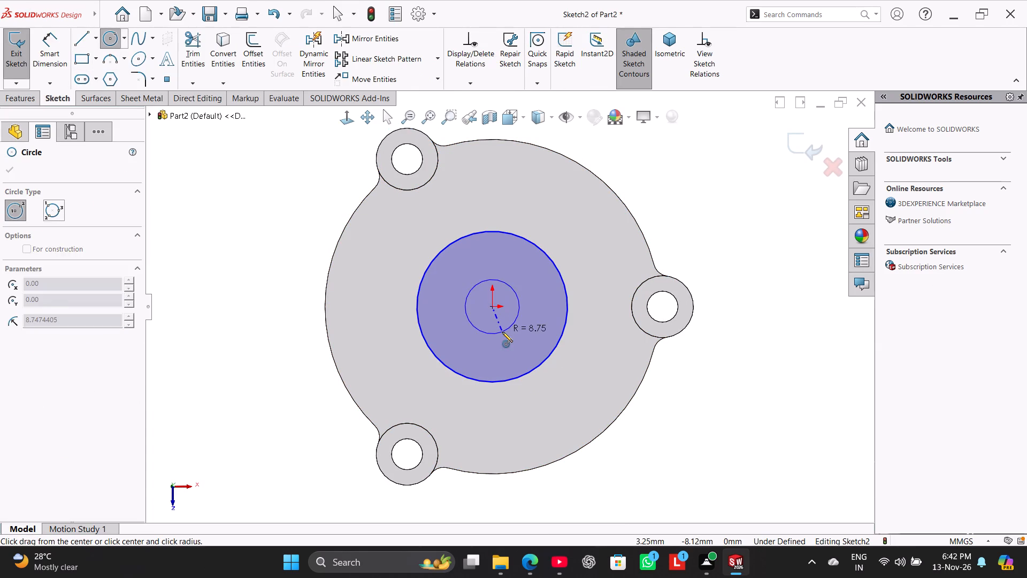
{"action": "left_click", "coordinate": [502, 332]}
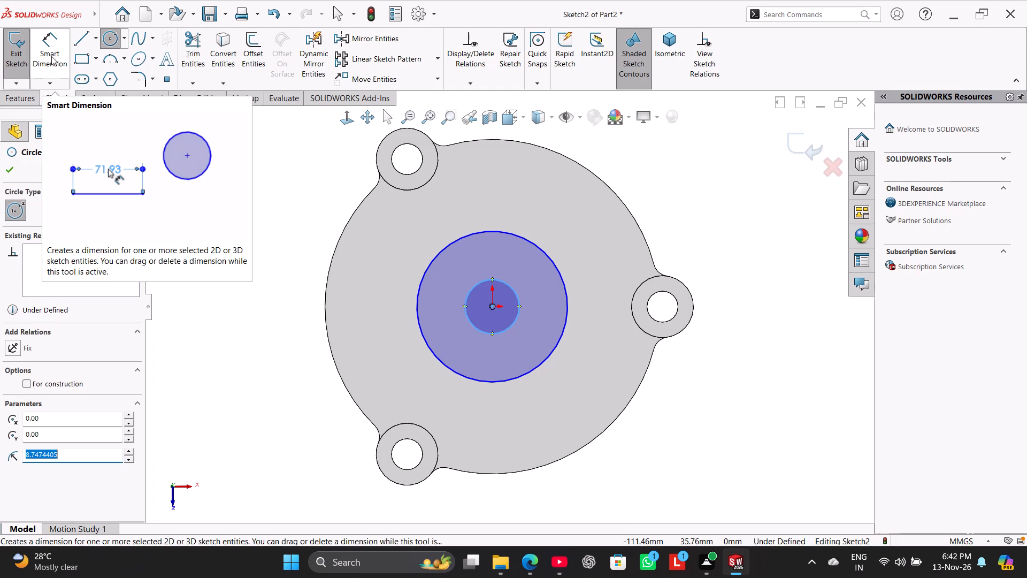
Dimension the outer circle to 42 mm diameter and the inner circle to 34 mm diameter.
{"action": "left_click", "coordinate": [51, 56]}
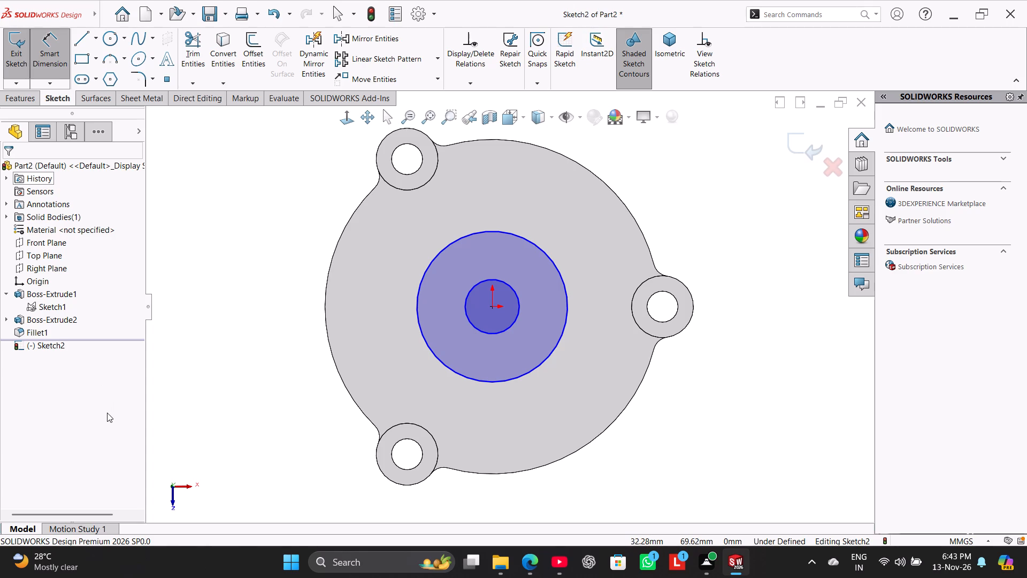
{"action": "left_click", "coordinate": [546, 256]}
{"action": "left_click", "coordinate": [731, 146]}
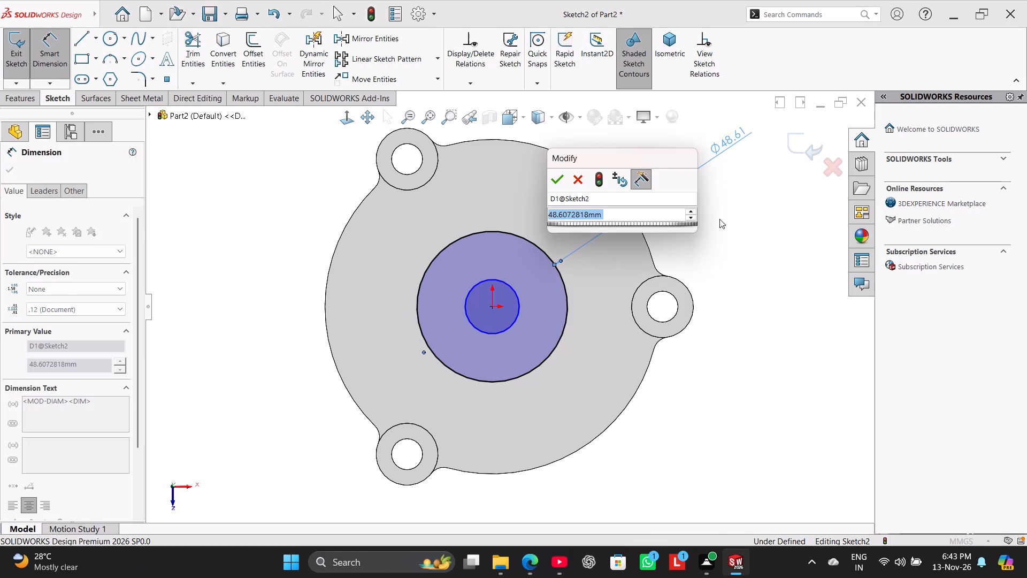
{"action": "type", "text": "42"}
{"action": "key", "text": "Return"}
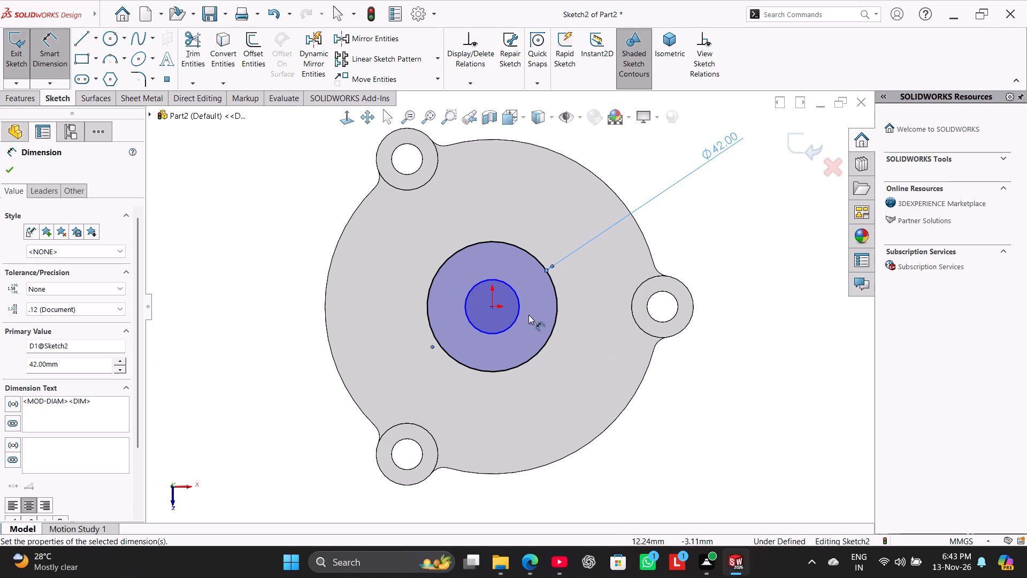
{"action": "left_click", "coordinate": [516, 311]}
{"action": "left_click", "coordinate": [686, 459]}
{"action": "type", "text": "34"}
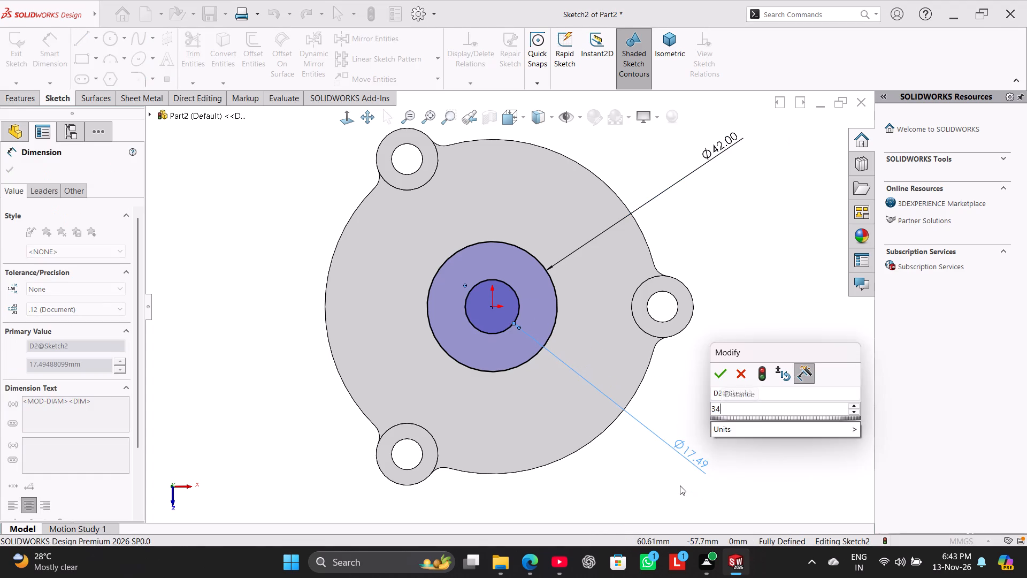
{"action": "key", "text": "Return"}
{"action": "right_click", "coordinate": [768, 216]}
{"action": "left_click", "coordinate": [795, 252]}
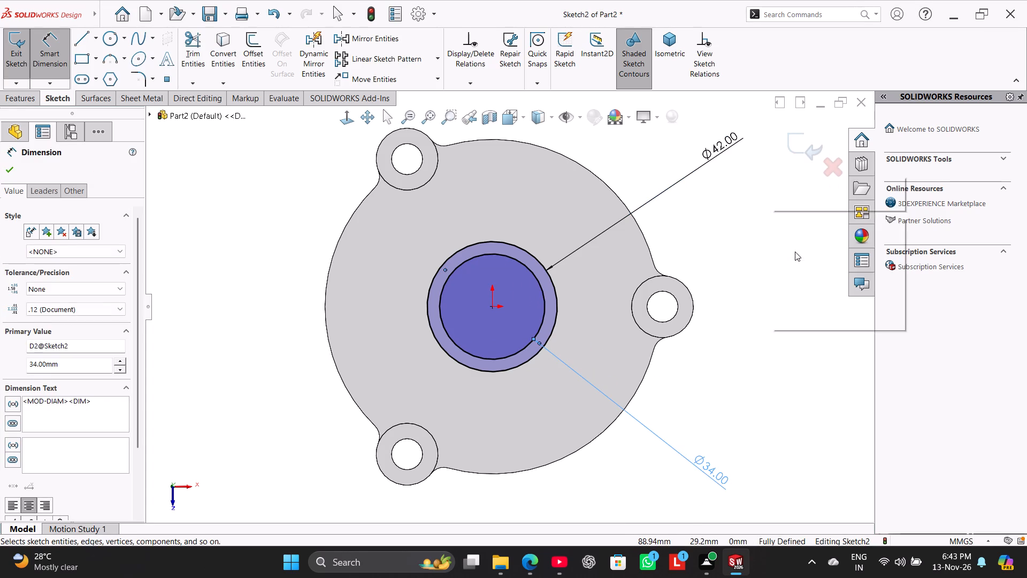
Start a Blind boss extrusion of the full 42 mm circle contour with a depth of 51 mm, merged with the base.
{"action": "left_click", "coordinate": [26, 98]}
{"action": "left_click", "coordinate": [35, 64]}
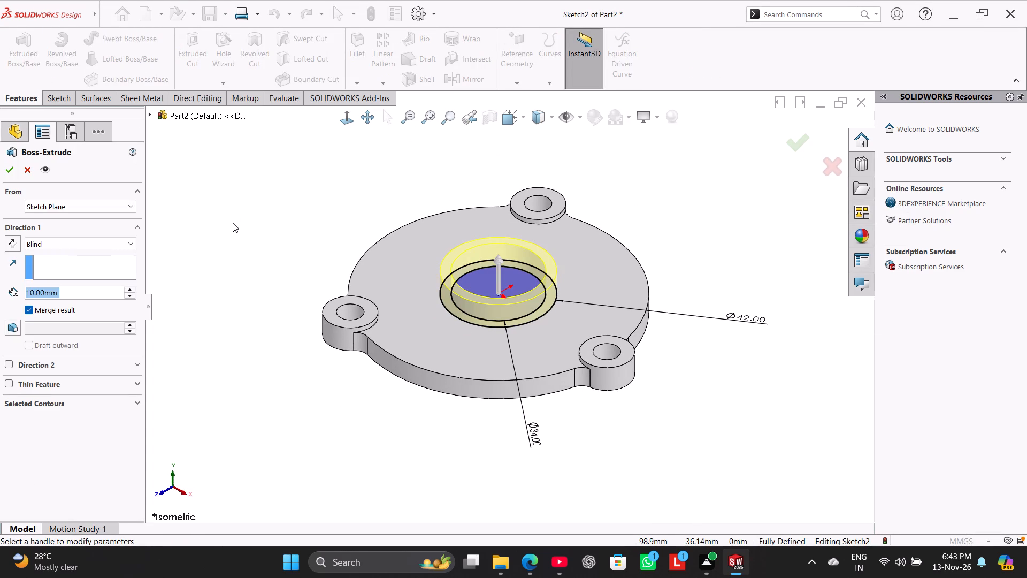
{"action": "left_click", "coordinate": [61, 401]}
{"action": "left_click", "coordinate": [81, 421]}
{"action": "left_click", "coordinate": [485, 326]}
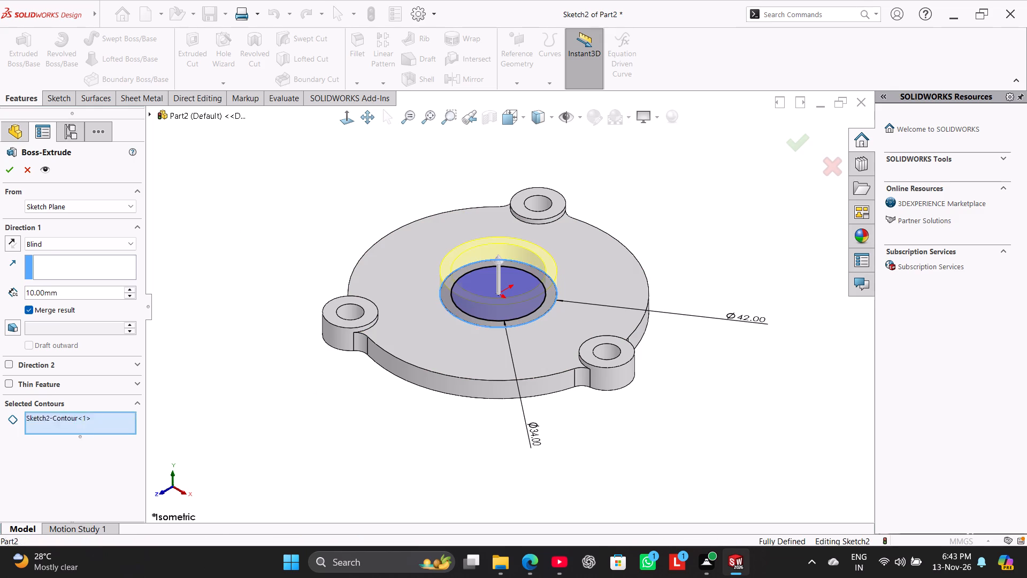
{"action": "right_click", "coordinate": [69, 417]}
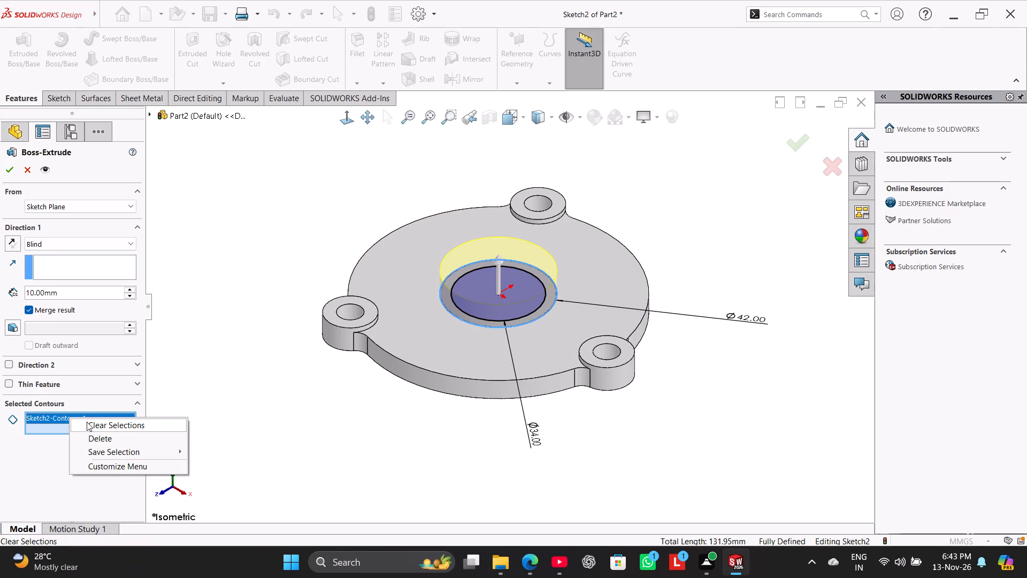
{"action": "left_click", "coordinate": [106, 432]}
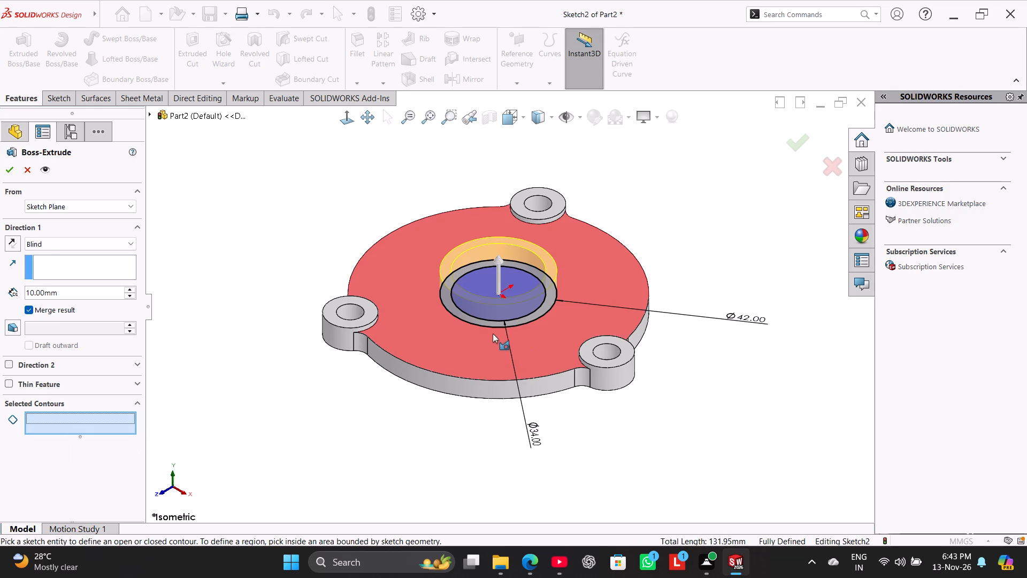
{"action": "left_click", "coordinate": [486, 326]}
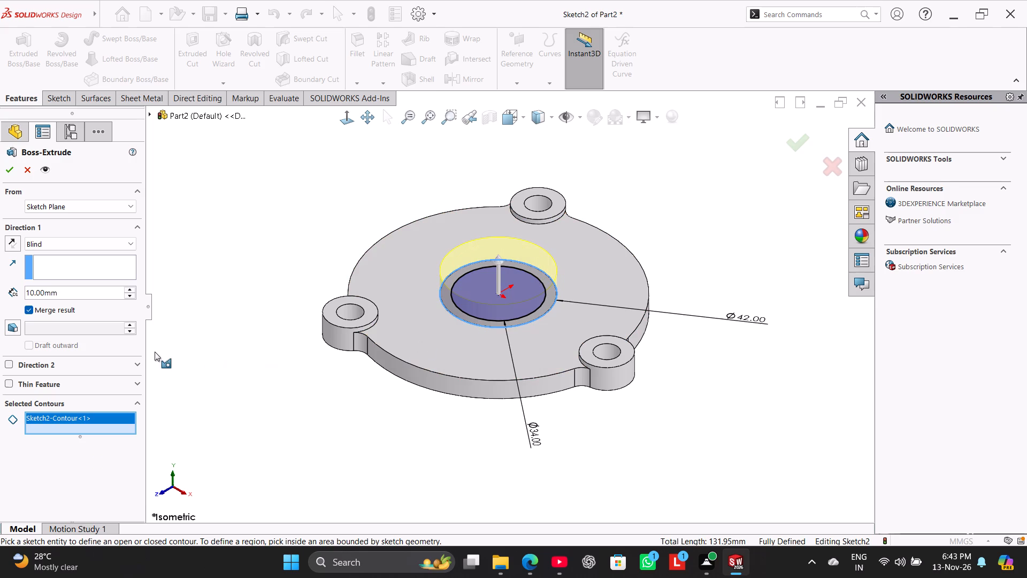
{"action": "middle_click_drag", "start_coordinate": [197, 359], "coordinate": [215, 367]}
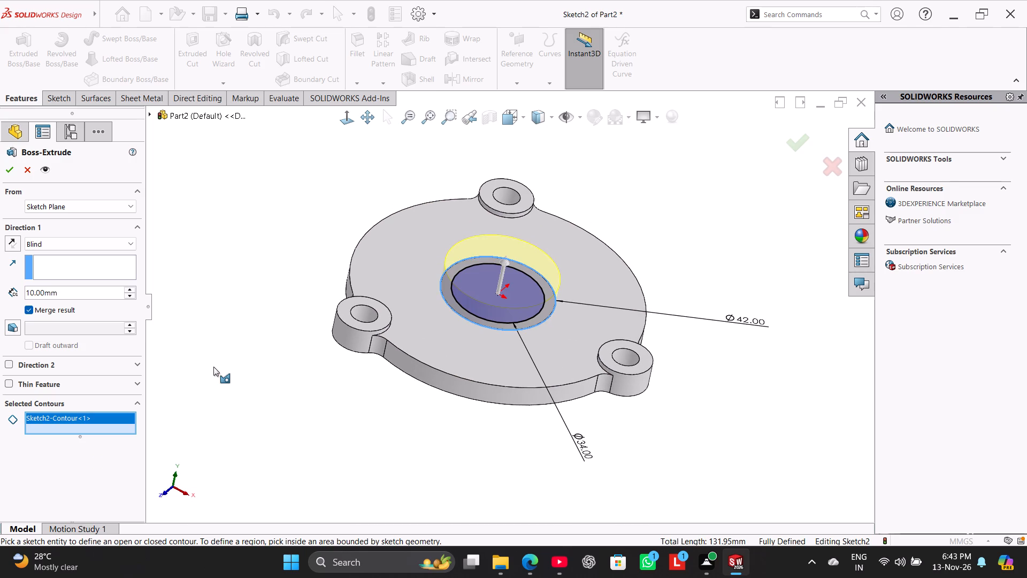
{"action": "double_click", "coordinate": [68, 295]}
{"action": "type", "text": "51"}
{"action": "key", "text": "Return"}
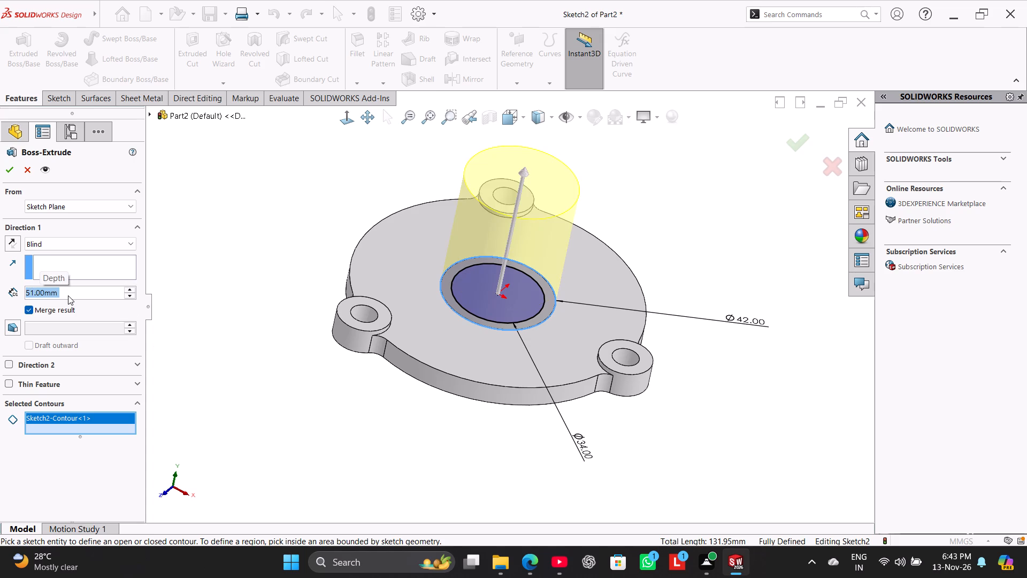
Make the 51 mm extrusion start from the base's underside using the Surface/Face/Plane option, and complete it.
{"action": "left_click", "coordinate": [66, 206]}
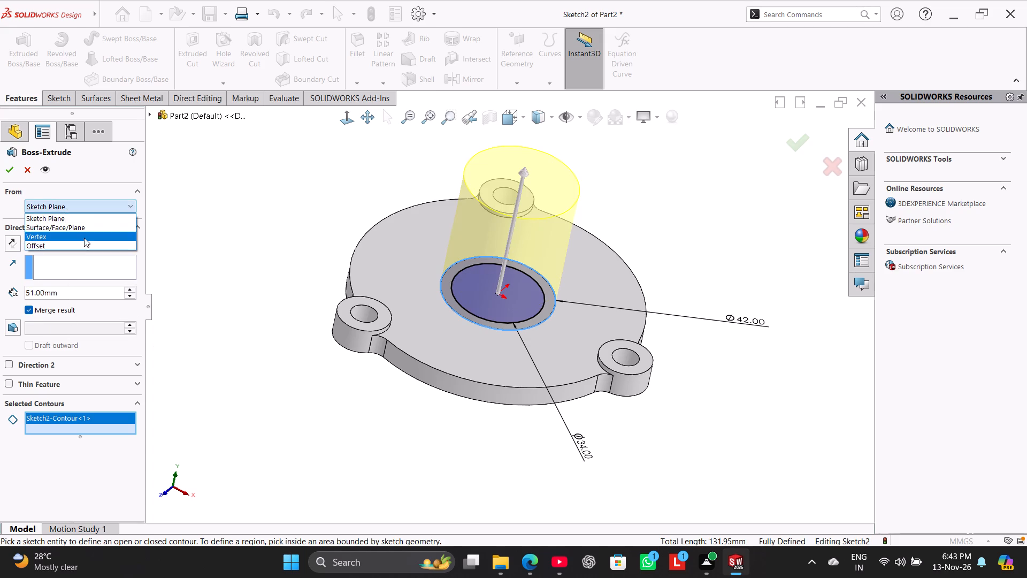
{"action": "left_click", "coordinate": [84, 229]}
{"action": "middle_click_drag", "start_coordinate": [309, 402], "coordinate": [313, 282]}
{"action": "left_click", "coordinate": [467, 328]}
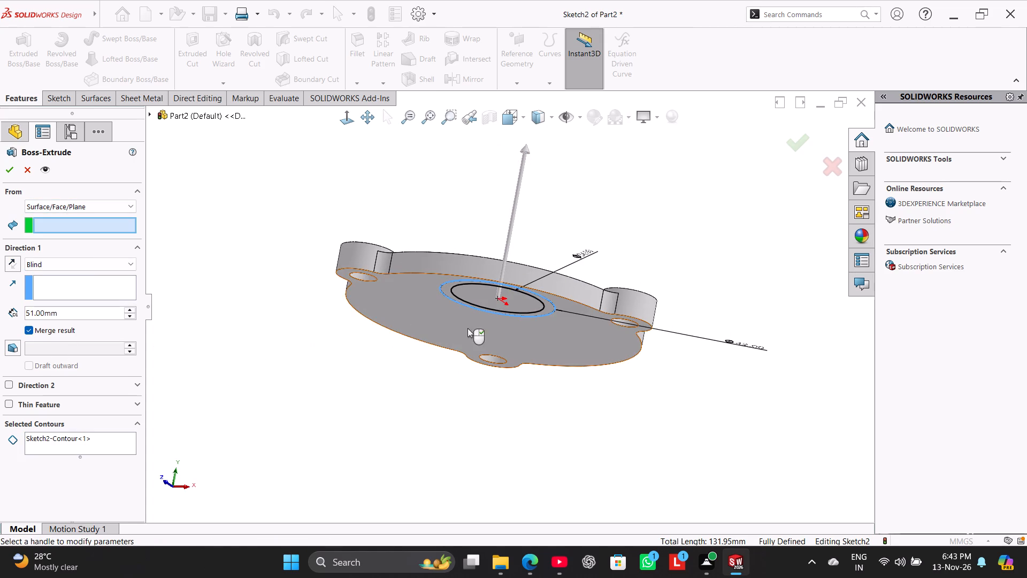
{"action": "middle_click_drag", "start_coordinate": [336, 347], "coordinate": [323, 439]}
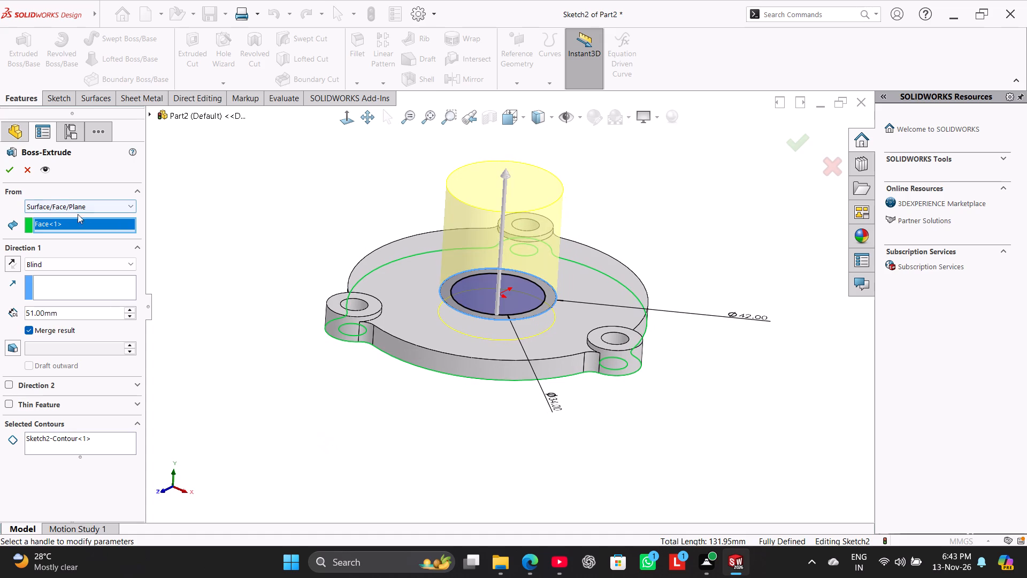
{"action": "left_click", "coordinate": [7, 168]}
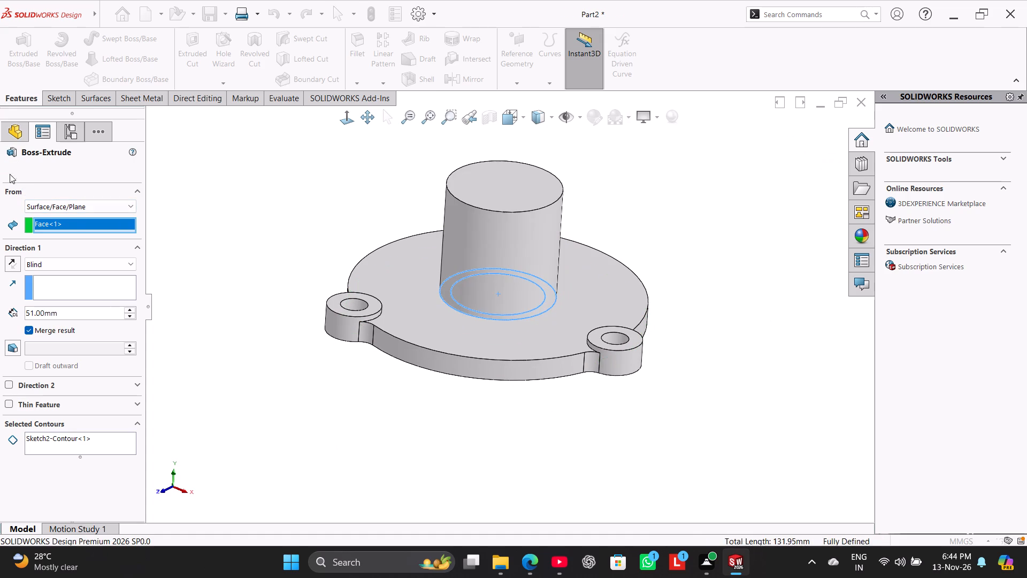
{"action": "left_click", "coordinate": [221, 238]}
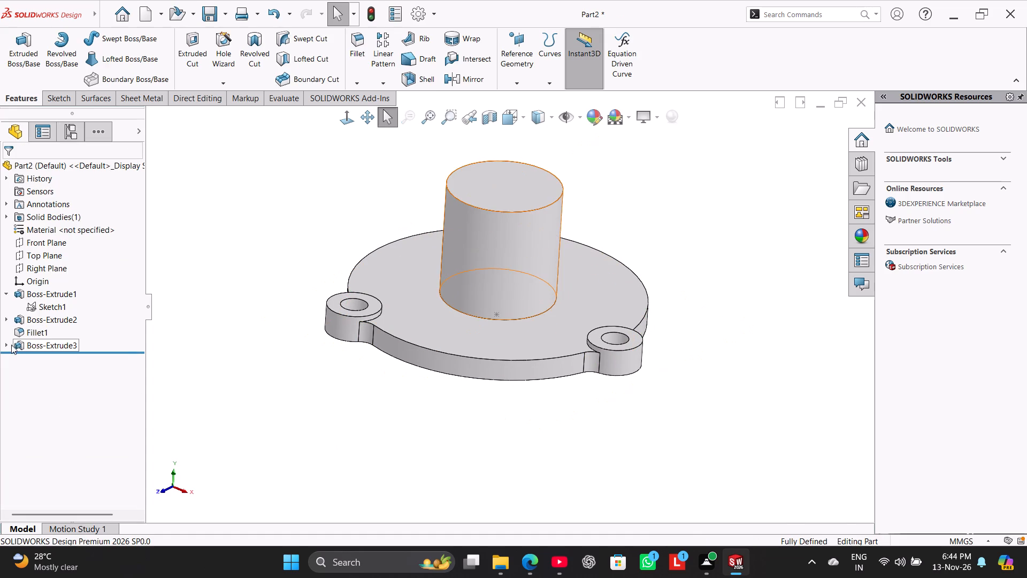
Reuse the two-circle sketch to start a Blind boss extrusion of only the 34 mm circle with a depth of 25 mm.
{"action": "left_click", "coordinate": [10, 297]}
{"action": "left_click", "coordinate": [10, 332]}
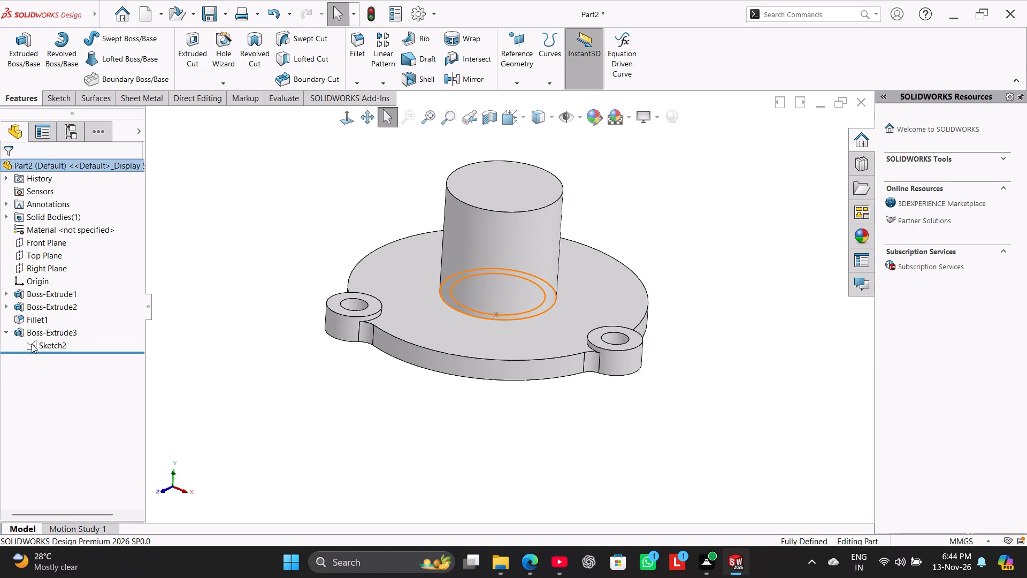
{"action": "left_click", "coordinate": [32, 344]}
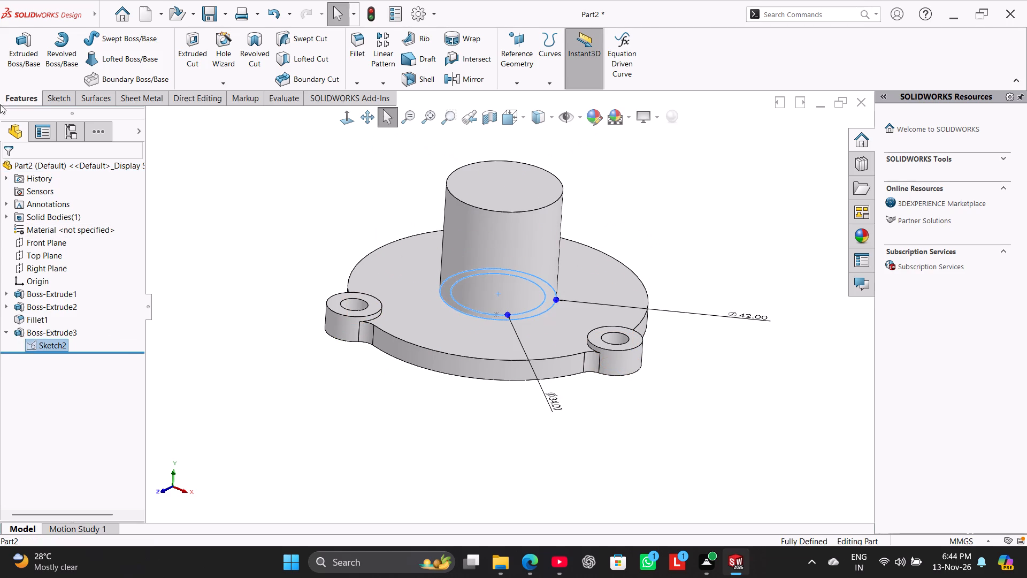
{"action": "left_click", "coordinate": [26, 55]}
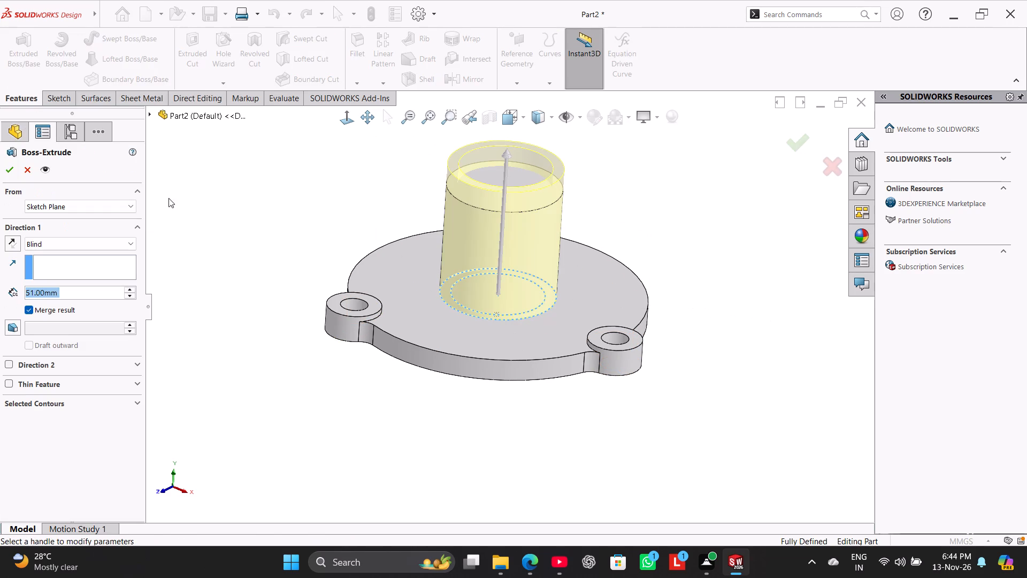
{"action": "left_click", "coordinate": [95, 401]}
{"action": "right_click", "coordinate": [103, 421]}
{"action": "left_click", "coordinate": [124, 427]}
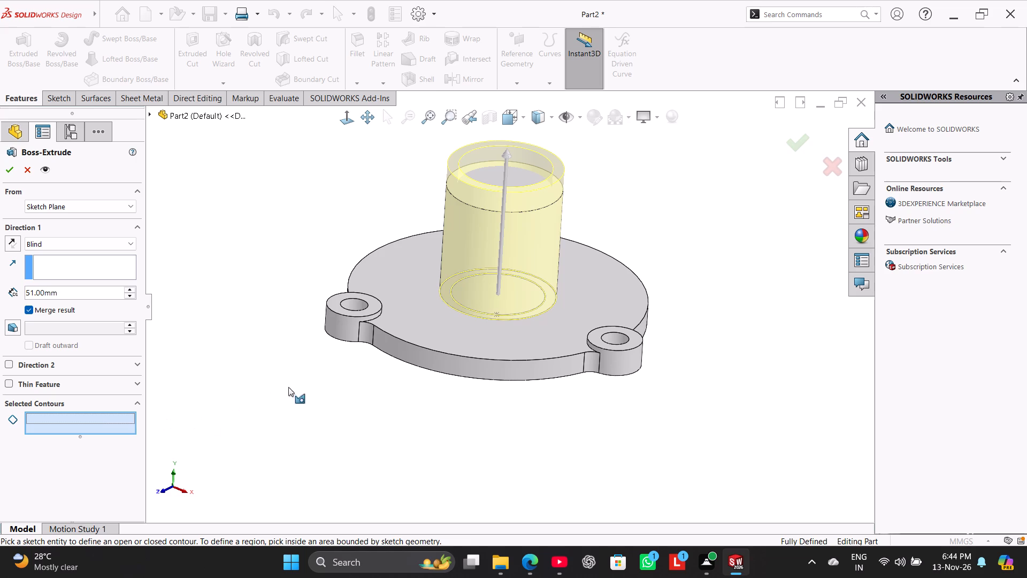
{"action": "left_click", "coordinate": [514, 313]}
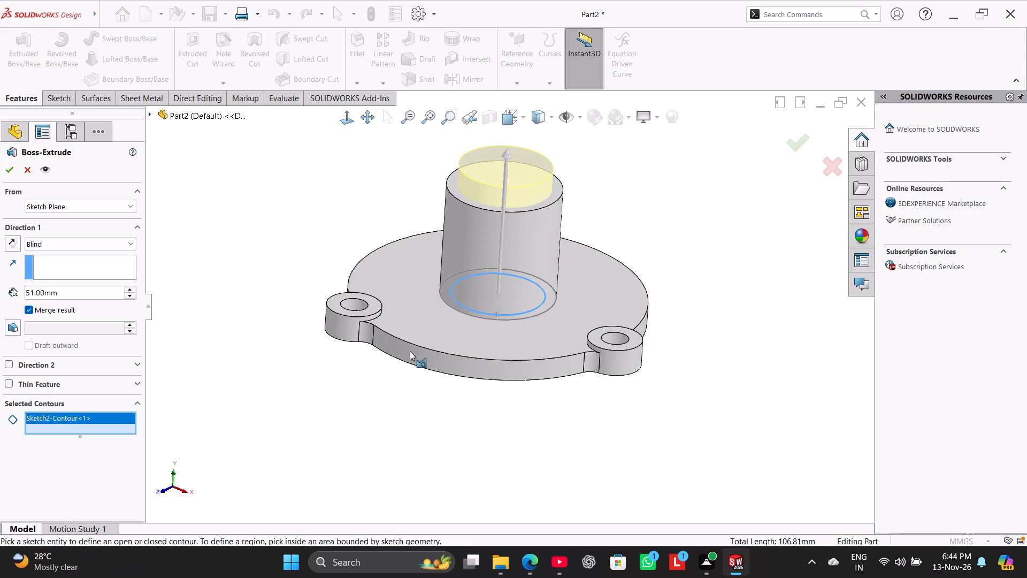
{"action": "double_click", "coordinate": [59, 290]}
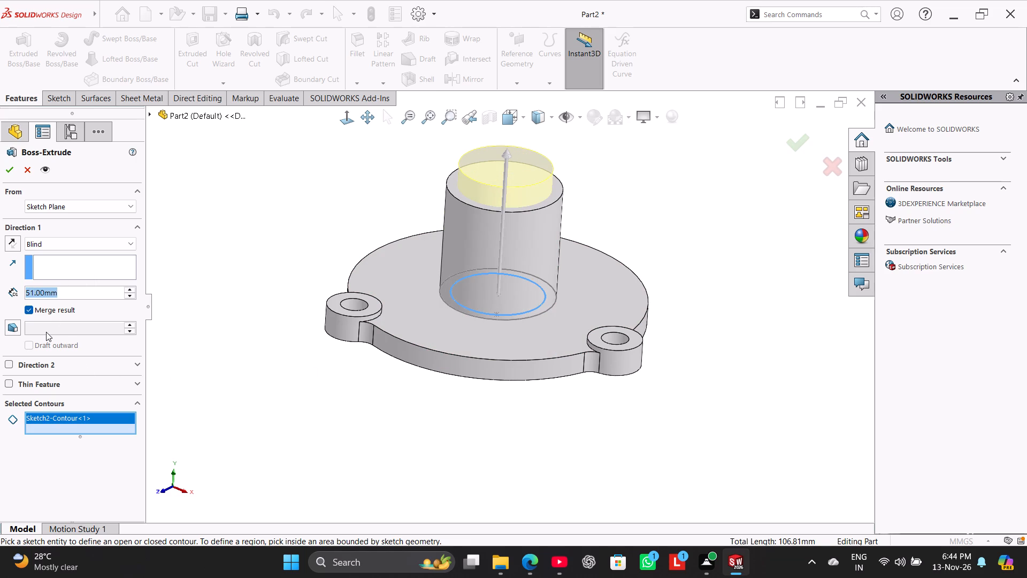
{"action": "type", "text": "25"}
{"action": "key", "text": "Return"}
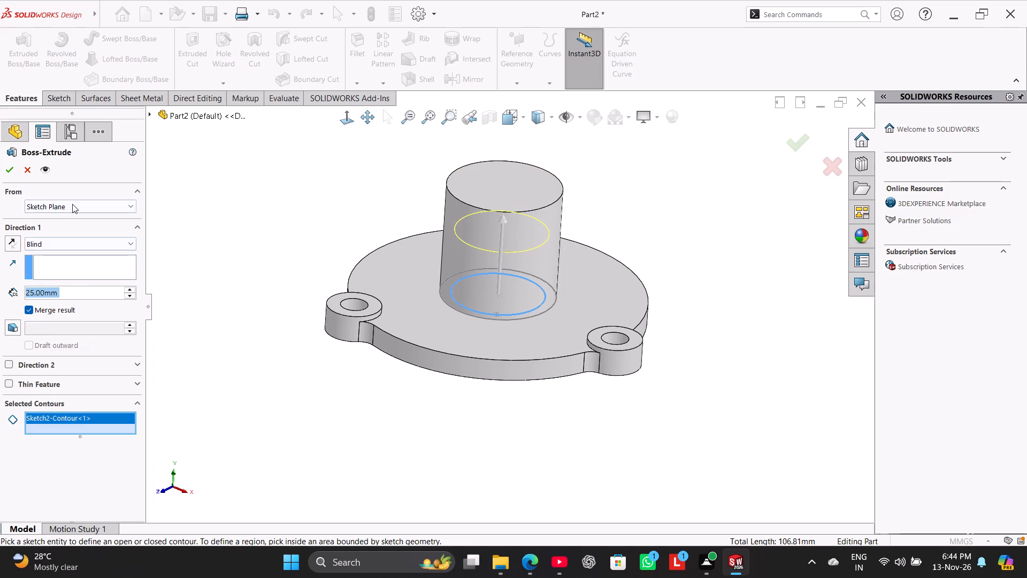
Make the 25 mm extrusion start from the top face of the 42 mm cylinder using Surface/Face/Plane, and complete it.
{"action": "left_click", "coordinate": [72, 204]}
{"action": "left_click", "coordinate": [87, 230]}
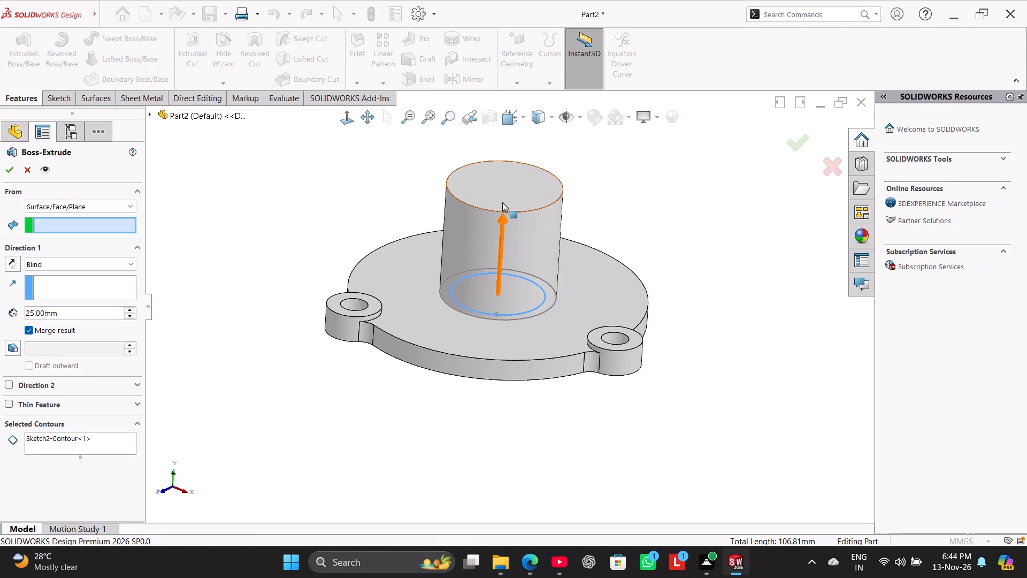
{"action": "left_click", "coordinate": [502, 202]}
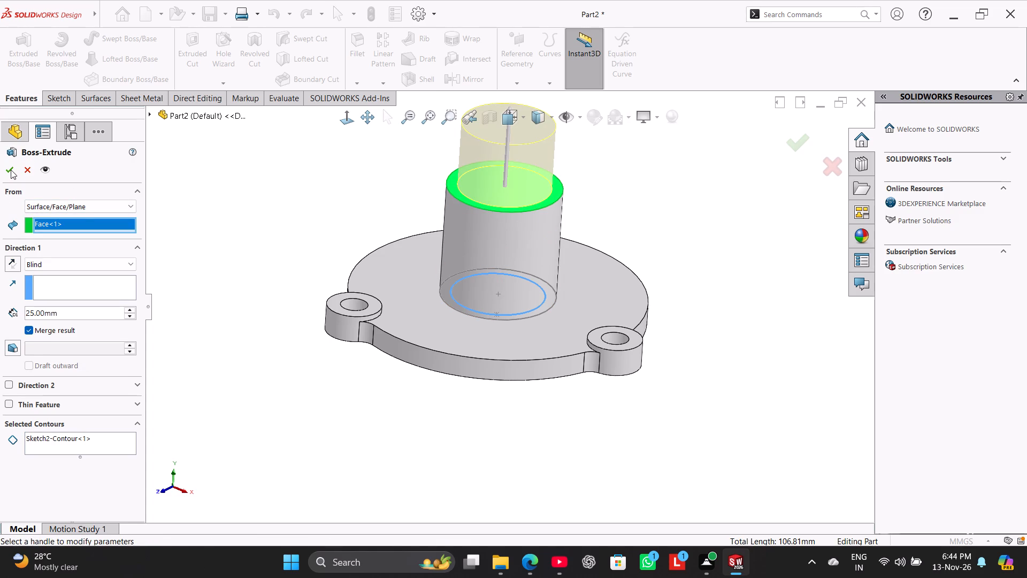
{"action": "left_click", "coordinate": [11, 170]}
{"action": "left_click", "coordinate": [266, 202]}
{"action": "right_click_drag", "start_coordinate": [247, 294], "coordinate": [252, 293]}
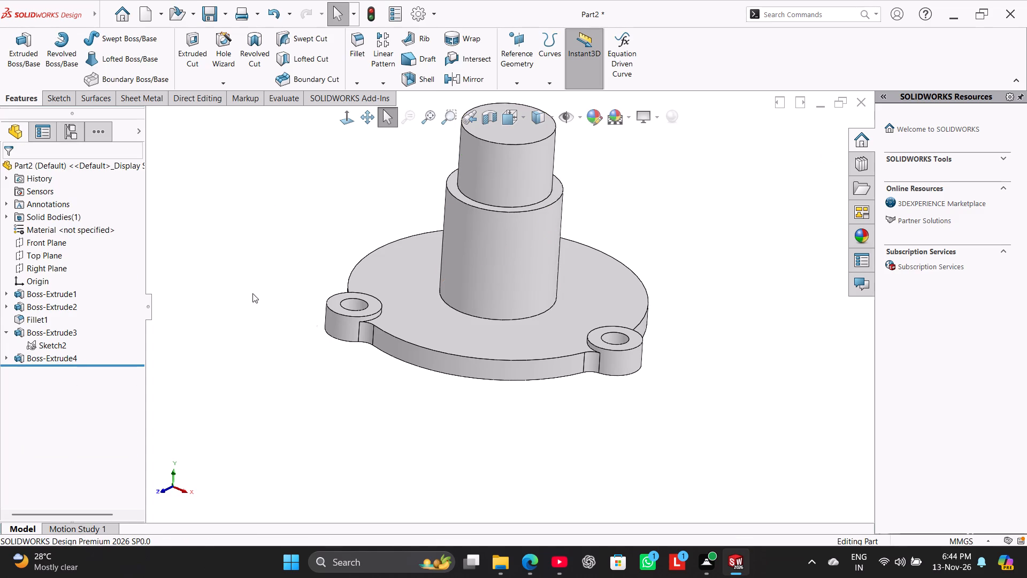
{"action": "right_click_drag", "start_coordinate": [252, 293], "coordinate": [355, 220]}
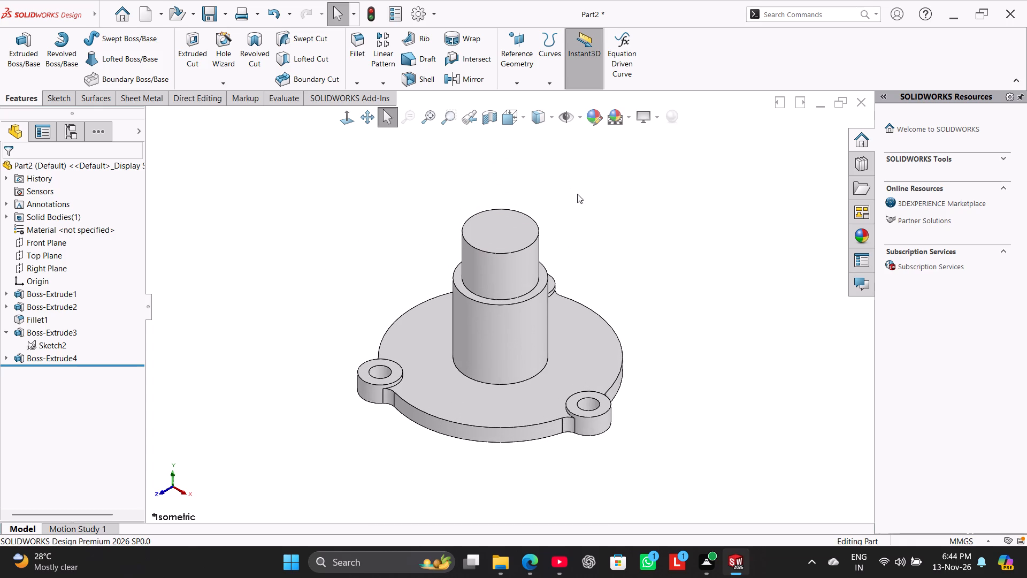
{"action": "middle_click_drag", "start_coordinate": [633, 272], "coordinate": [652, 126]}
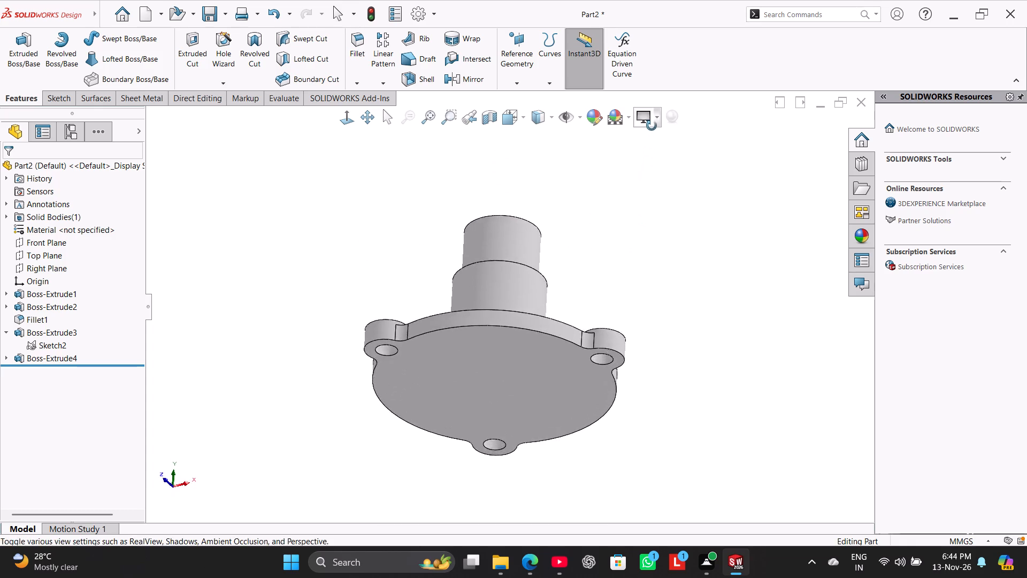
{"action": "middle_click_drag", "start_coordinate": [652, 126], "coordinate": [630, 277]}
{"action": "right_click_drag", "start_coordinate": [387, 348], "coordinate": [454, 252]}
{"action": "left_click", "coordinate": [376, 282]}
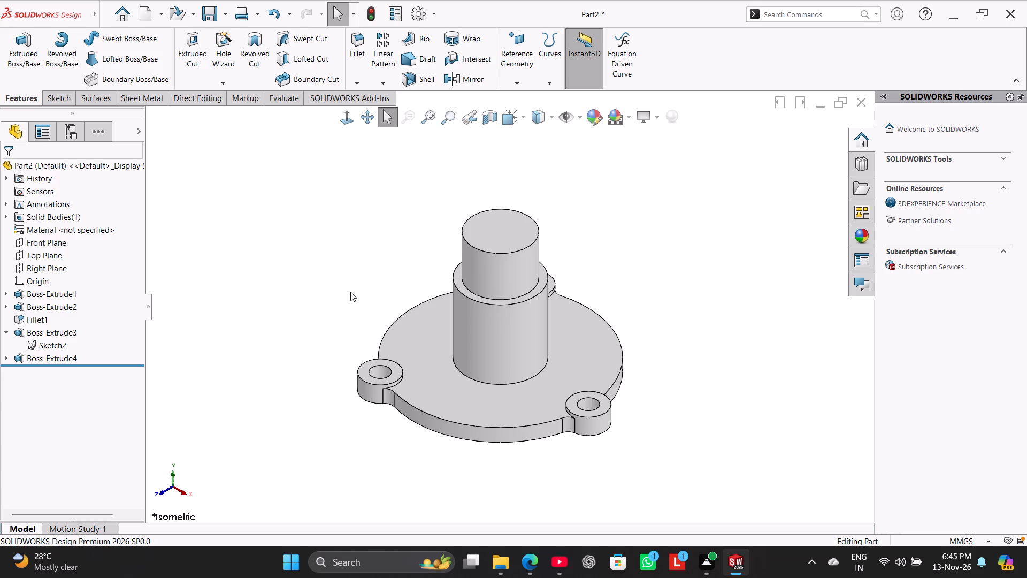
Sketch two concentric circles about 85 mm and 42 mm in diameter on the base's underside, centred on the origin.
{"action": "scroll", "coordinate": [343, 381], "scroll_direction": "up", "scroll_amount": 1}
{"action": "middle_click_drag", "start_coordinate": [343, 381], "coordinate": [340, 260]}
{"action": "left_click", "coordinate": [488, 377]}
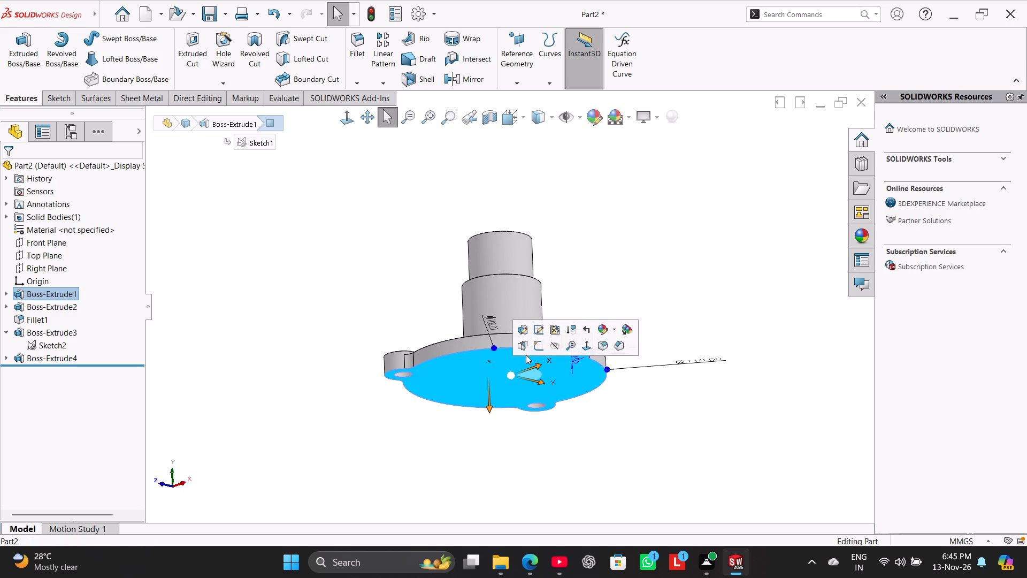
{"action": "left_click", "coordinate": [535, 348]}
{"action": "left_click", "coordinate": [224, 296]}
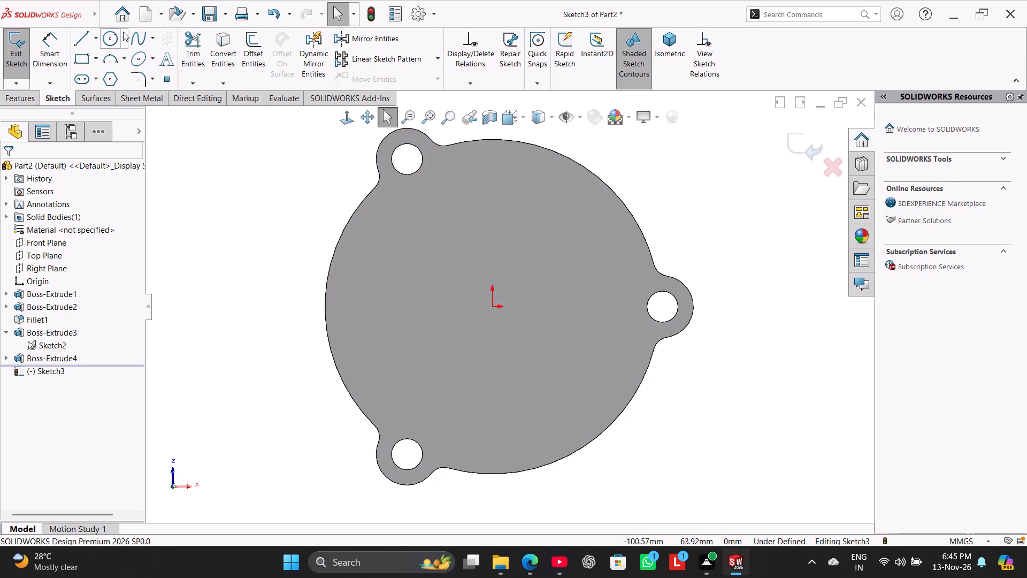
{"action": "left_click", "coordinate": [111, 37]}
{"action": "left_click", "coordinate": [492, 306]}
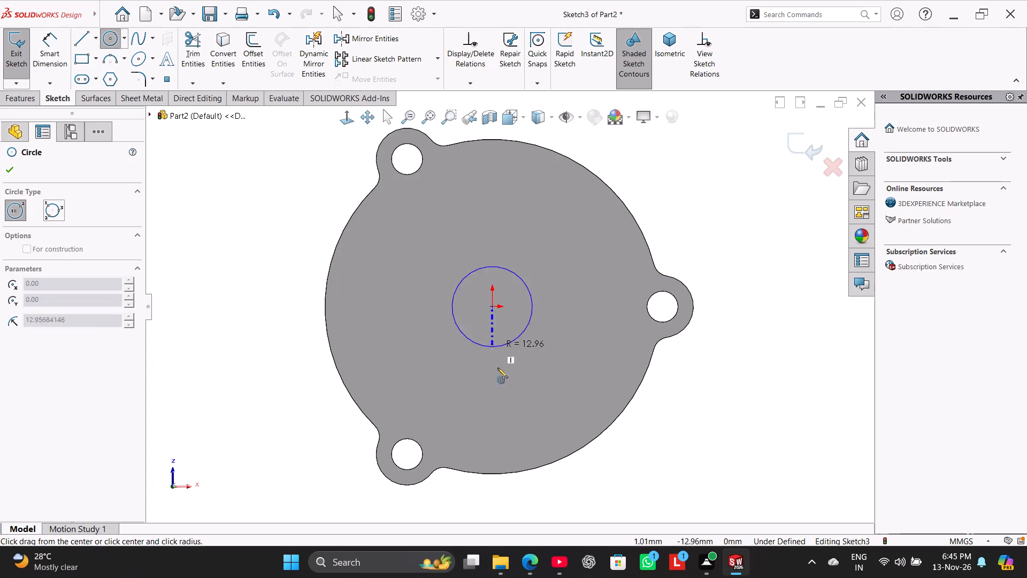
{"action": "left_click", "coordinate": [516, 437]}
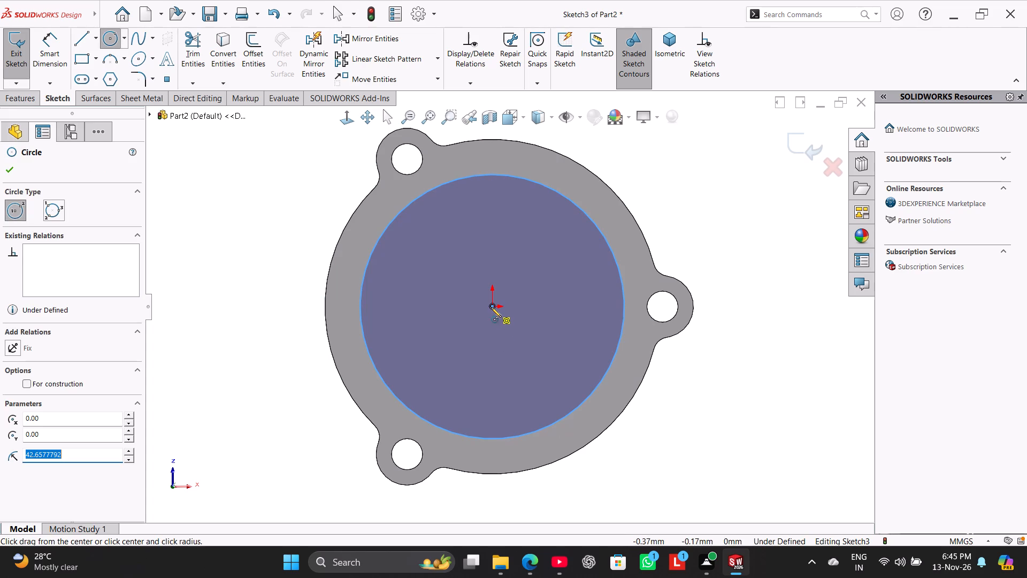
{"action": "left_click", "coordinate": [491, 307]}
{"action": "left_click", "coordinate": [514, 368]}
Dimension the outer circle to 90 mm diameter and the inner circle to 70 mm diameter.
{"action": "left_click", "coordinate": [44, 57]}
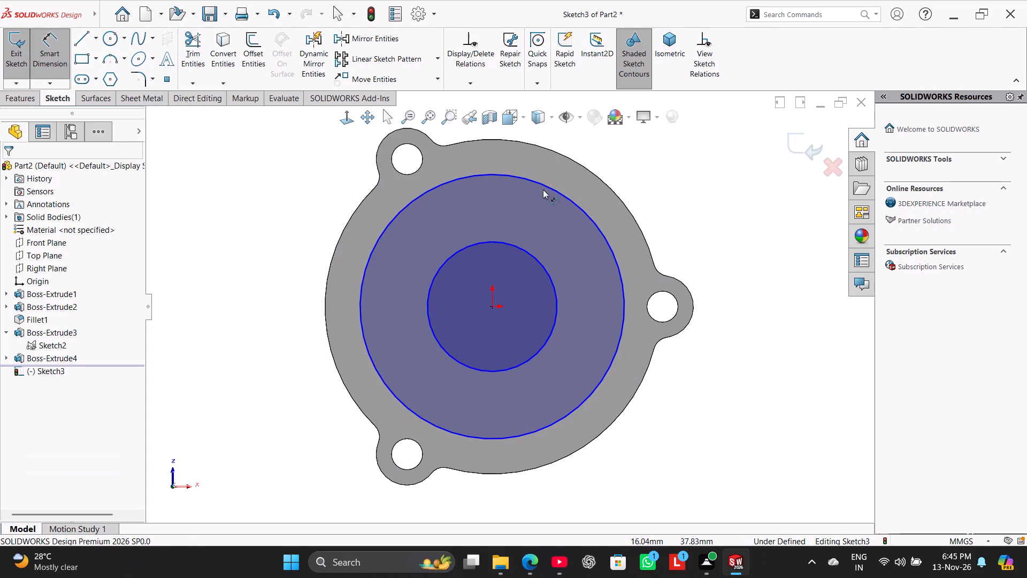
{"action": "left_click", "coordinate": [554, 191]}
{"action": "left_click", "coordinate": [712, 144]}
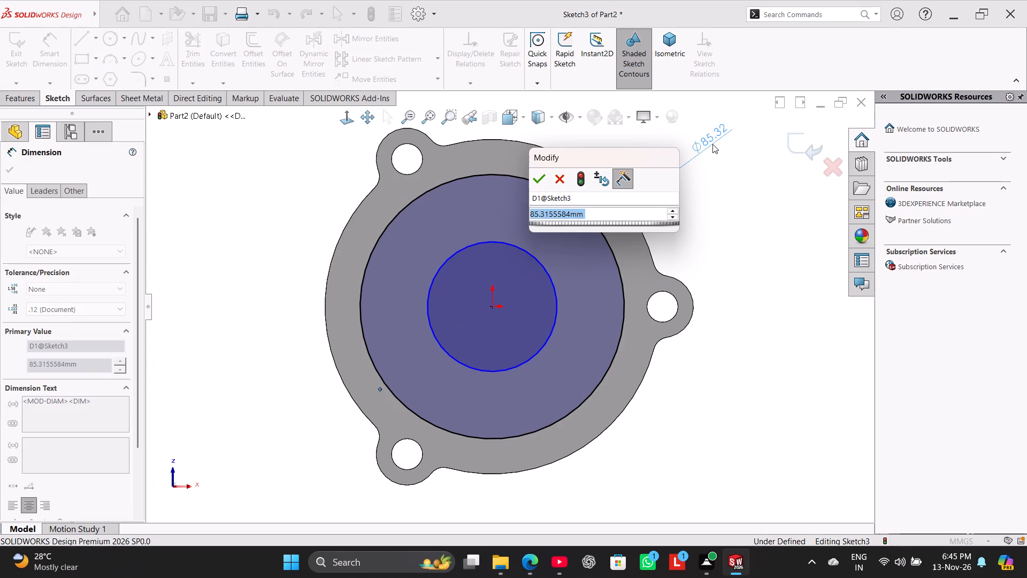
{"action": "type", "text": "90"}
{"action": "key", "text": "Return"}
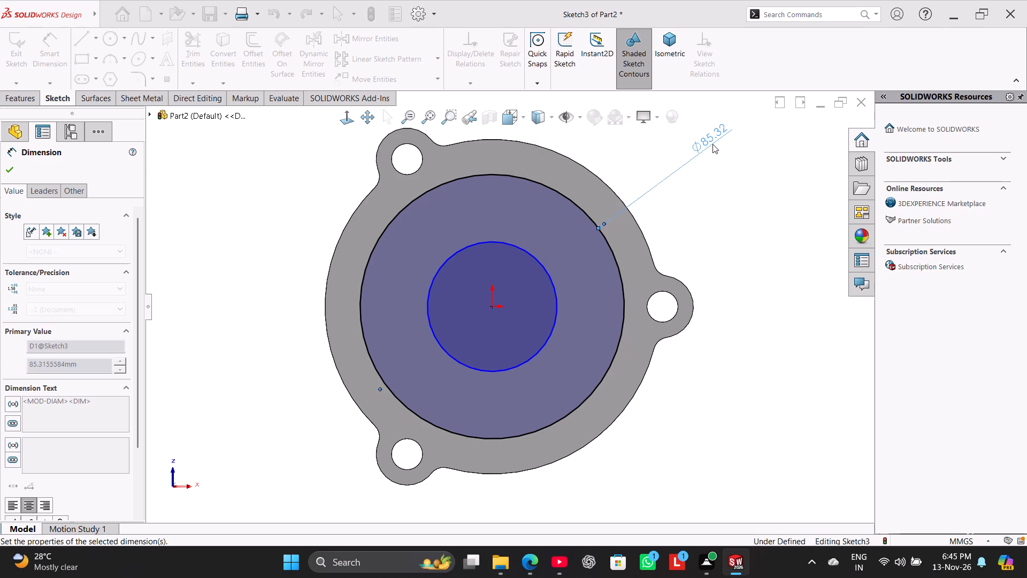
{"action": "left_click", "coordinate": [555, 306]}
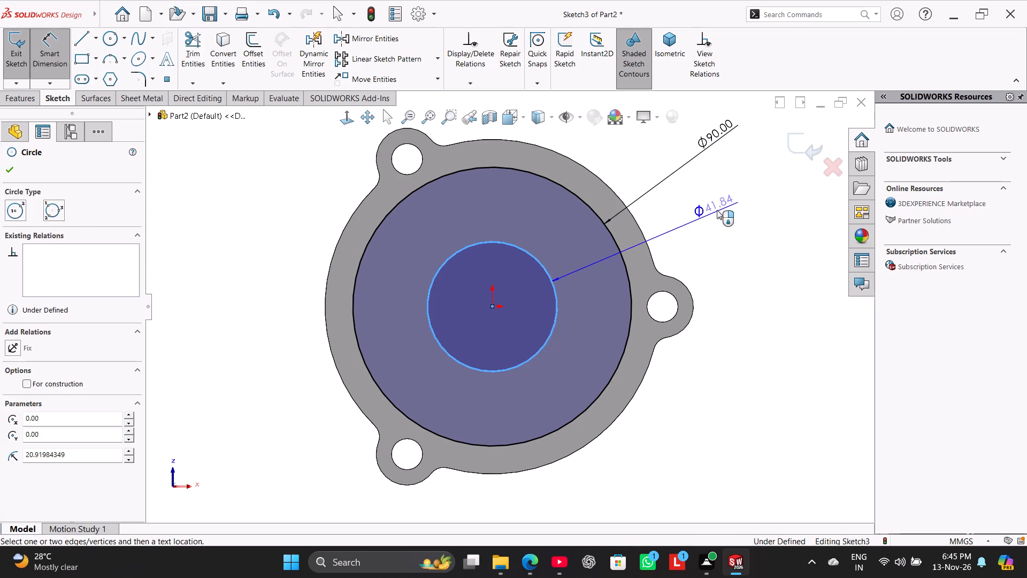
{"action": "left_click", "coordinate": [717, 209]}
{"action": "key", "text": "7"}
{"action": "key", "text": "0"}
{"action": "key", "text": "Return"}
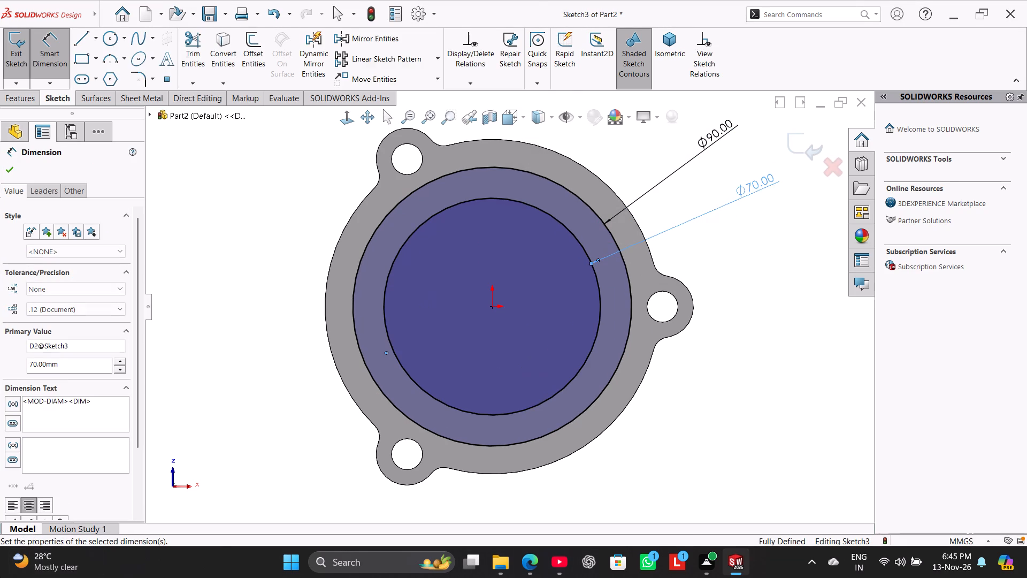
Add a third circle centred on the origin inside the other two and dimension it to 25 mm diameter.
{"action": "left_click", "coordinate": [110, 36]}
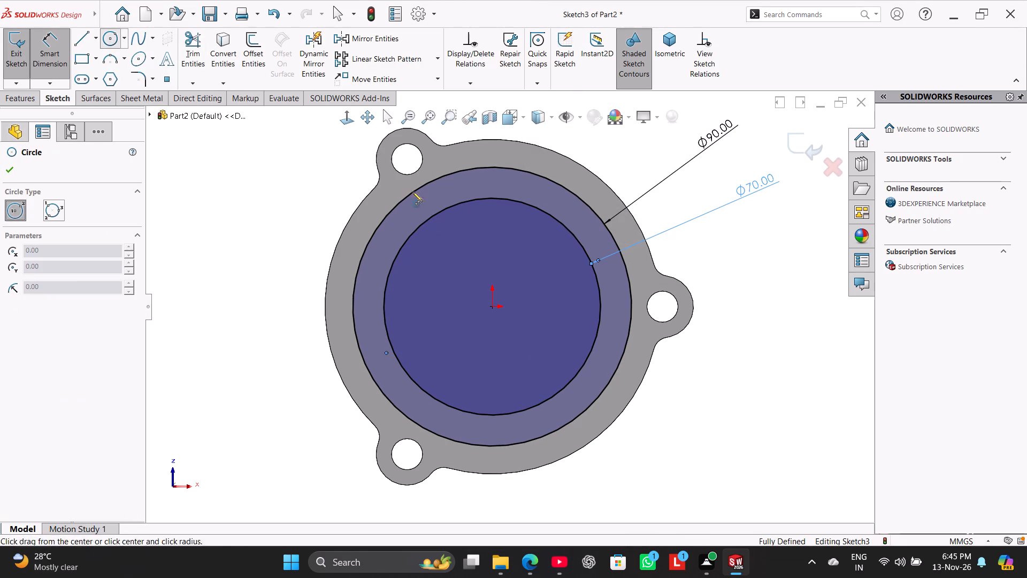
{"action": "left_click", "coordinate": [492, 305]}
{"action": "left_click", "coordinate": [502, 336]}
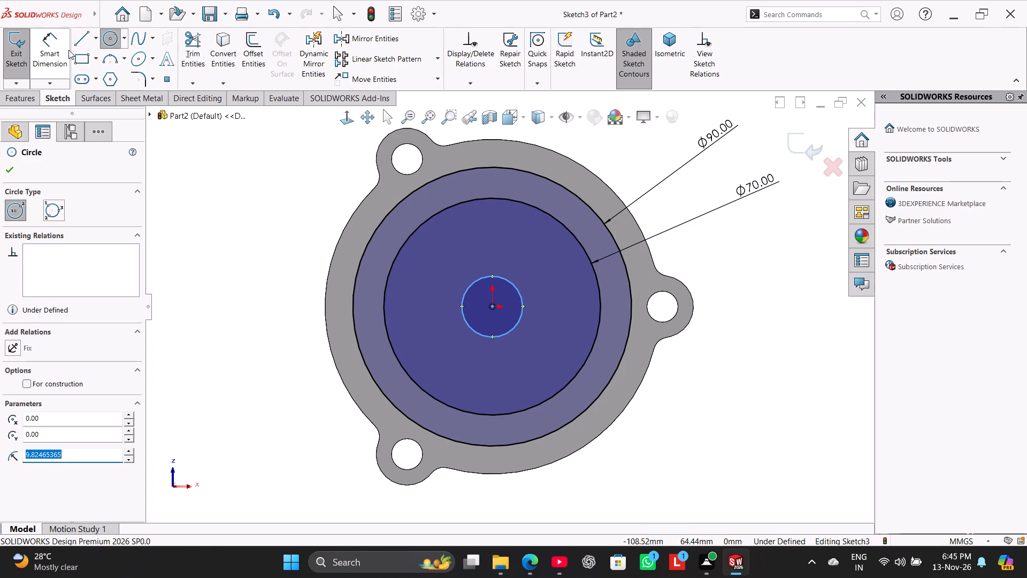
{"action": "left_click", "coordinate": [56, 46]}
{"action": "left_click", "coordinate": [510, 332]}
{"action": "left_click", "coordinate": [698, 380]}
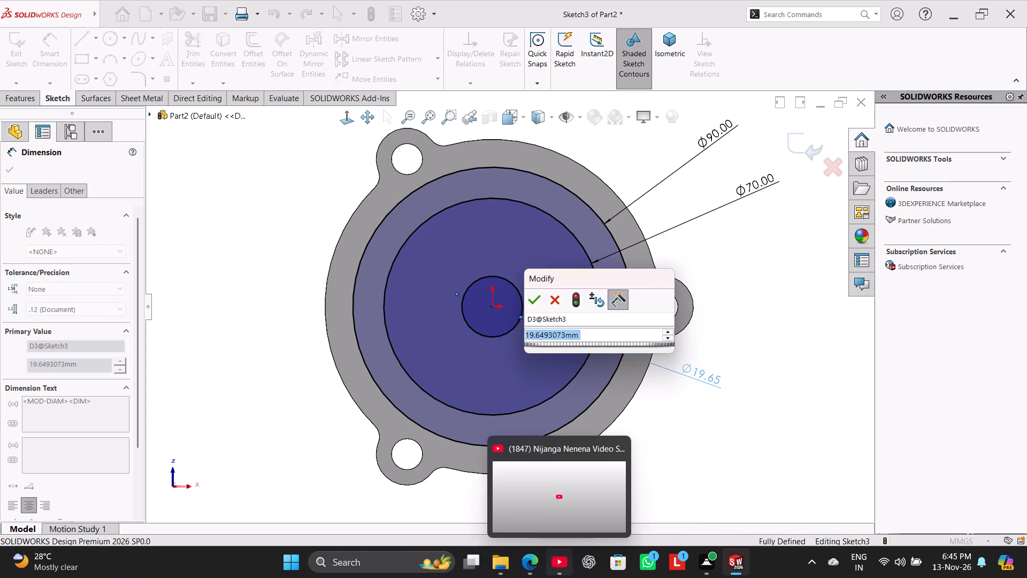
{"action": "type", "text": "25"}
{"action": "key", "text": "Return"}
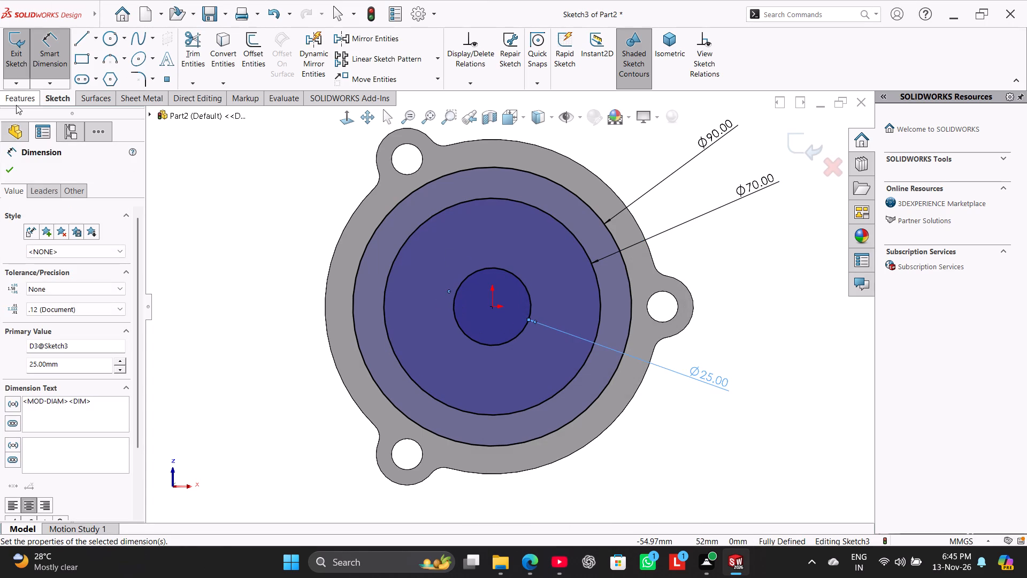
Cut the full 90 mm circle contour into the base's underside with a Blind extruded cut 2 mm deep.
{"action": "left_click", "coordinate": [16, 105]}
{"action": "left_click", "coordinate": [197, 55]}
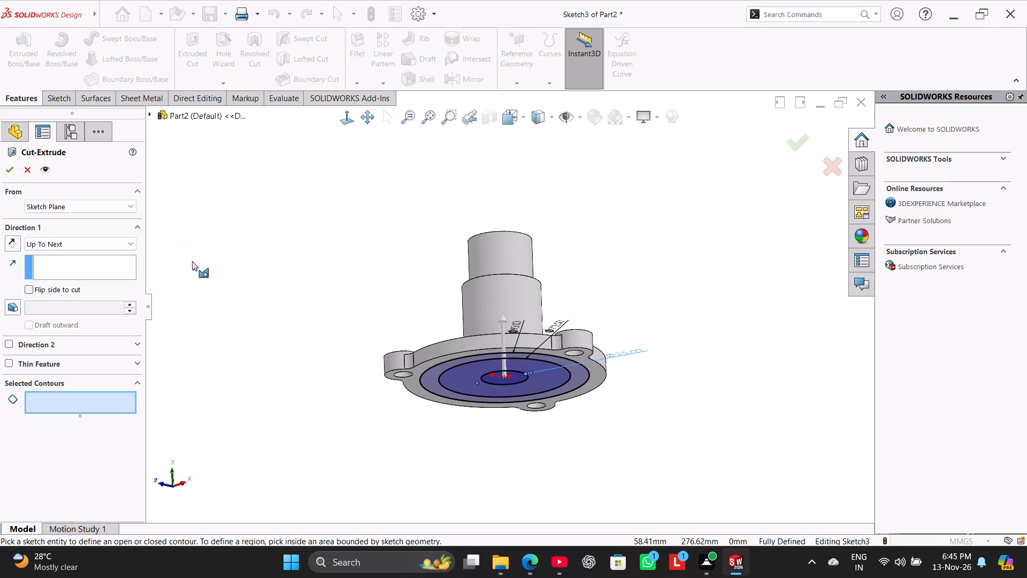
{"action": "left_click", "coordinate": [81, 246]}
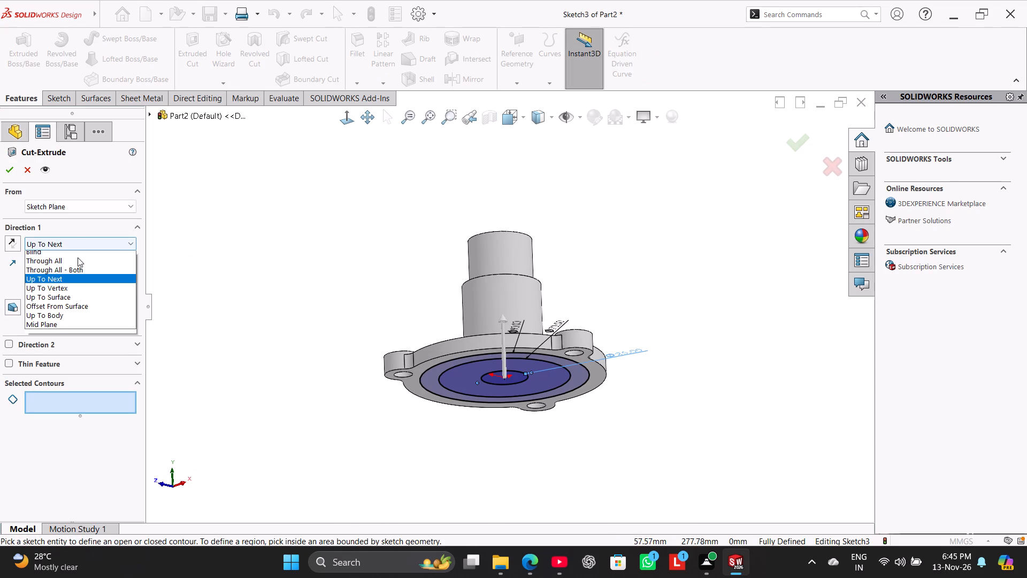
{"action": "left_click", "coordinate": [78, 257]}
{"action": "key", "text": "2"}
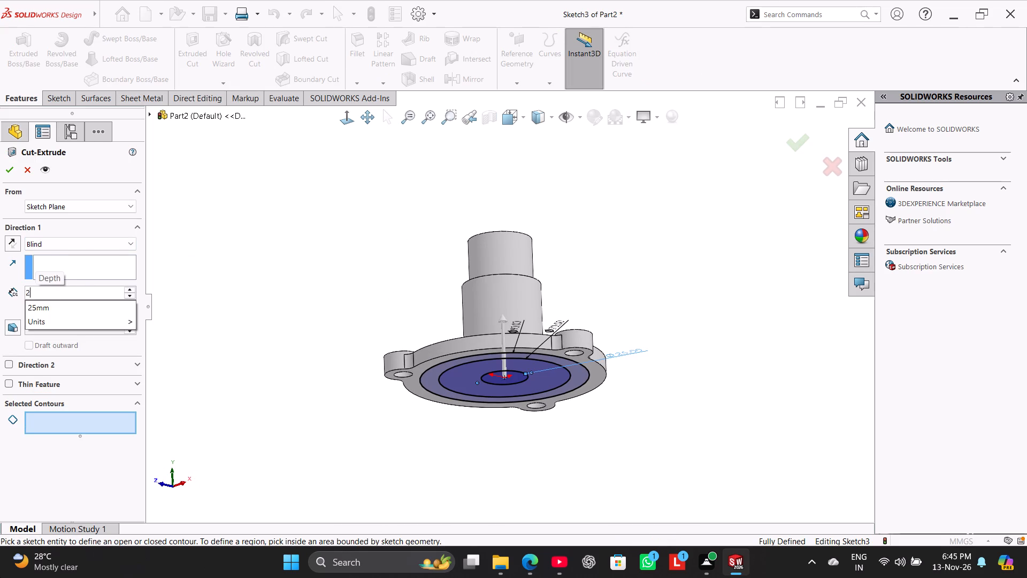
{"action": "key", "text": "Return"}
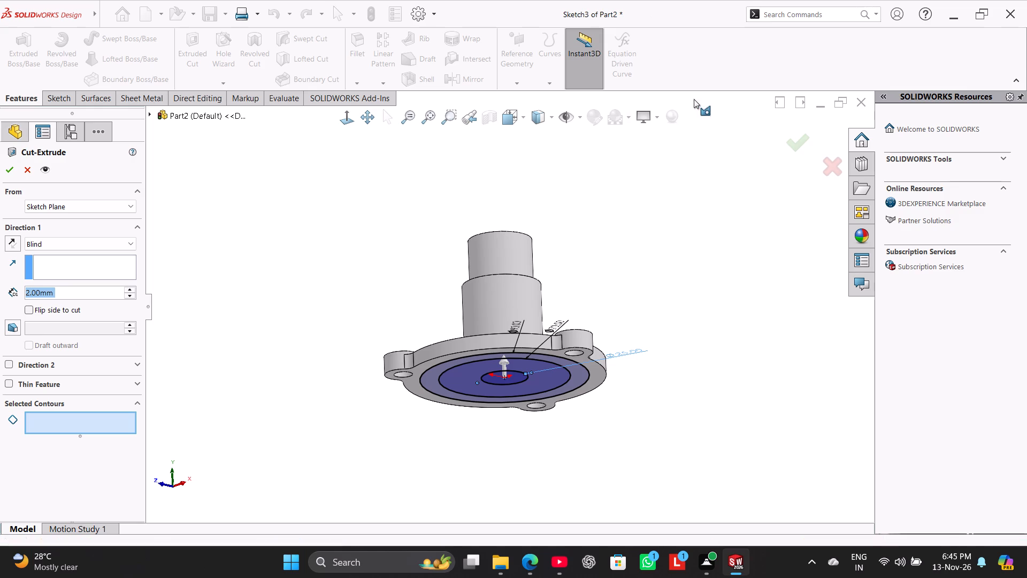
{"action": "middle_click_drag", "start_coordinate": [463, 455], "coordinate": [464, 399]}
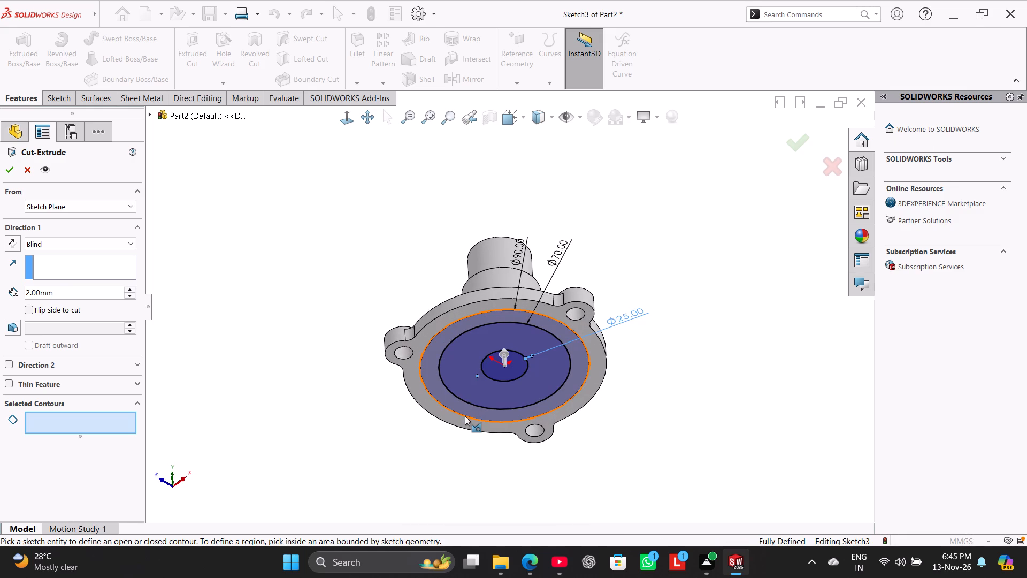
{"action": "left_click", "coordinate": [465, 416]}
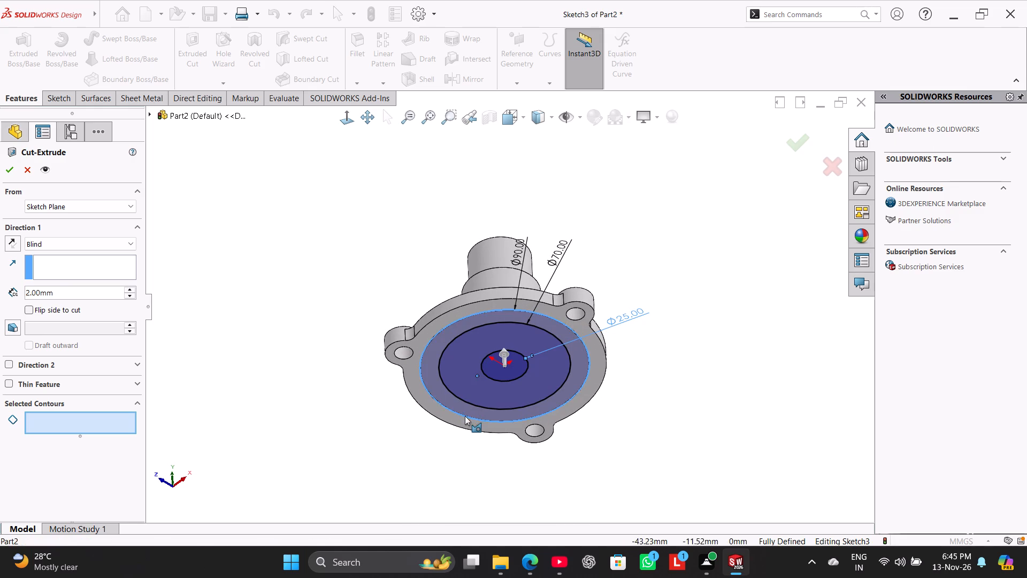
{"action": "left_click", "coordinate": [7, 175]}
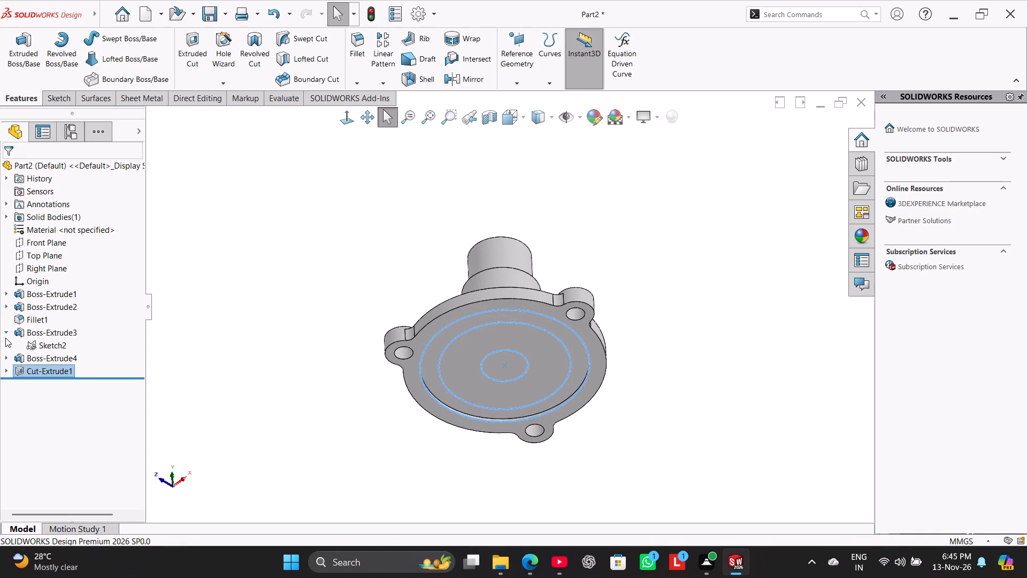
Reuse the three-circle sketch for a Blind extruded cut of only the 70 mm circle contour, 6 mm deep.
{"action": "left_click", "coordinate": [5, 338]}
{"action": "left_click", "coordinate": [5, 357]}
{"action": "left_click", "coordinate": [30, 368]}
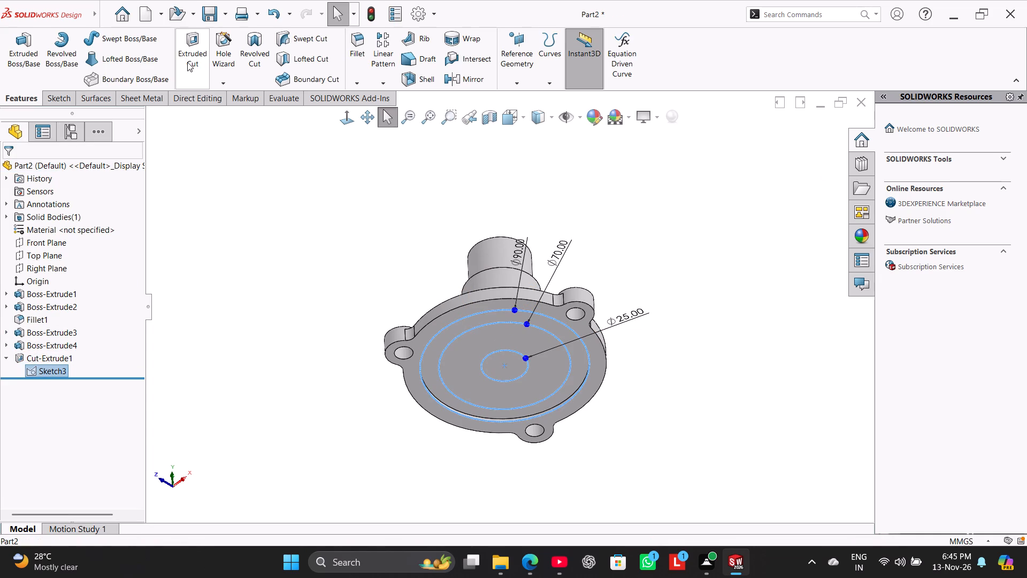
{"action": "left_click", "coordinate": [187, 62]}
{"action": "right_click", "coordinate": [79, 420]}
{"action": "left_click", "coordinate": [104, 425]}
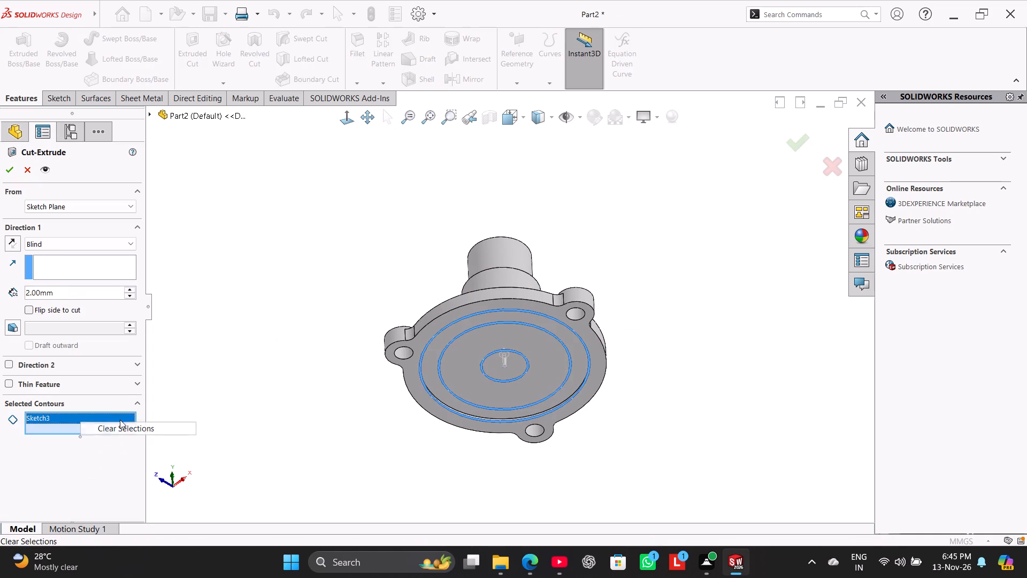
{"action": "left_click", "coordinate": [446, 386]}
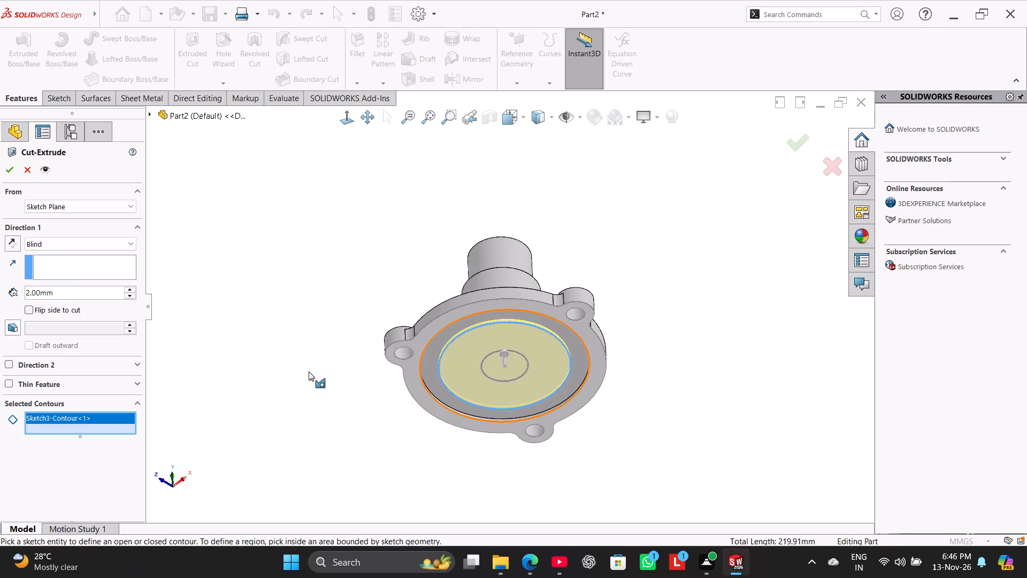
{"action": "middle_click_drag", "start_coordinate": [309, 377], "coordinate": [311, 393]}
{"action": "double_click", "coordinate": [64, 298]}
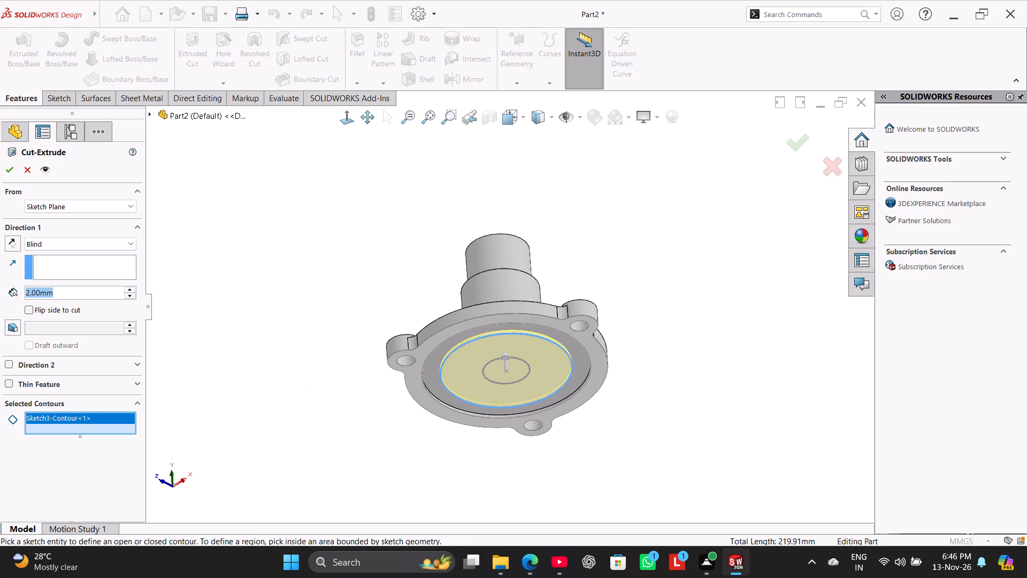
{"action": "key", "text": "6"}
{"action": "key", "text": "Return"}
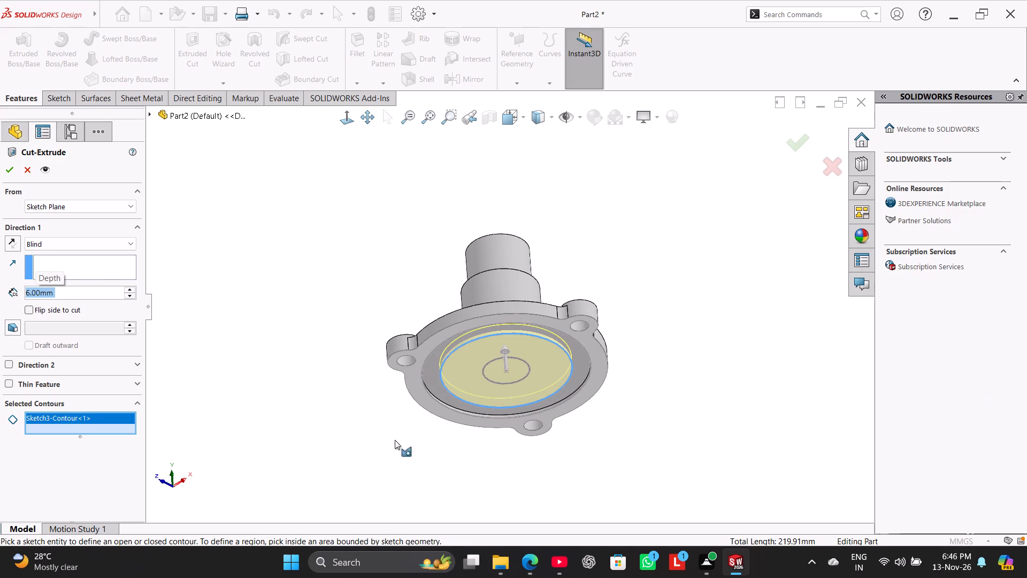
{"action": "left_click", "coordinate": [12, 168]}
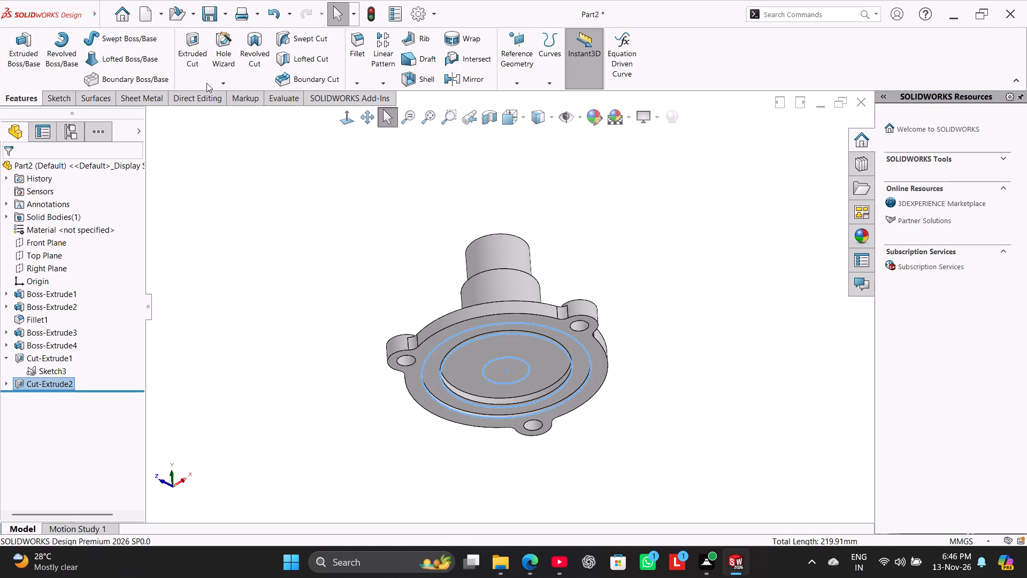
Reuse the same sketch to cut the 25 mm circle Through All, boring through the base and stepped cylinder.
{"action": "left_click", "coordinate": [198, 56]}
{"action": "left_click", "coordinate": [5, 172]}
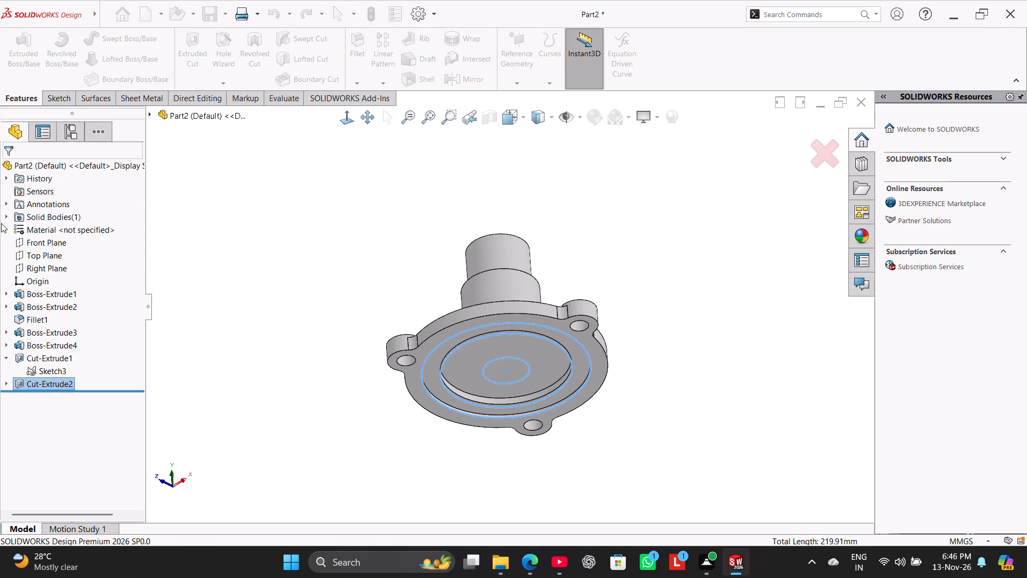
{"action": "left_click", "coordinate": [36, 369]}
{"action": "left_click", "coordinate": [189, 49]}
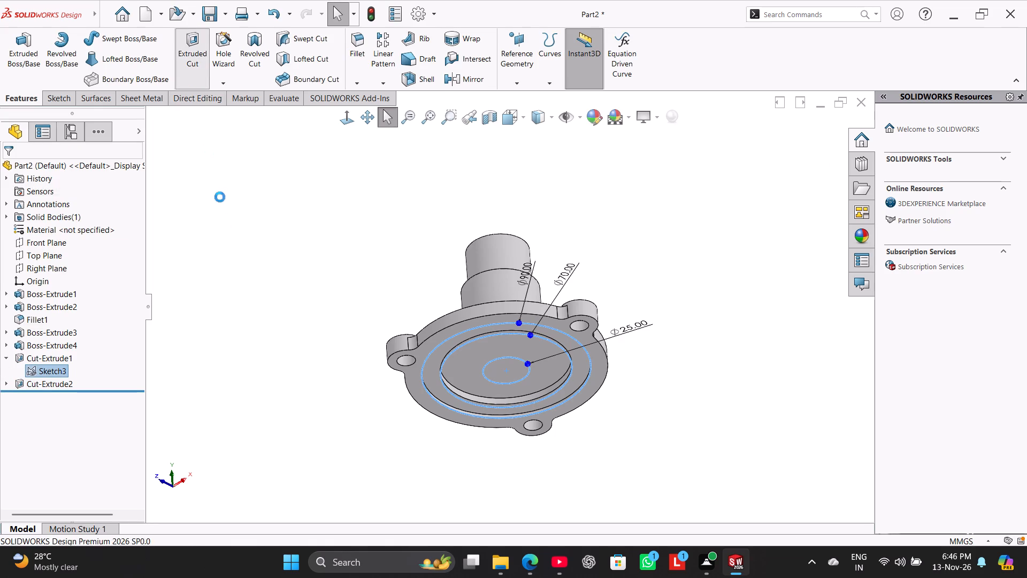
{"action": "left_click", "coordinate": [489, 382]}
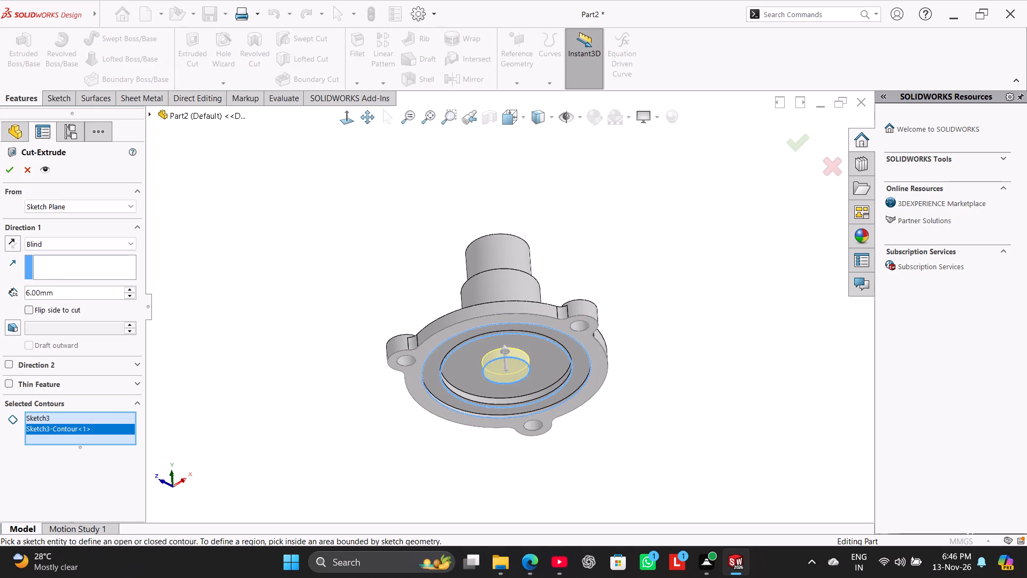
{"action": "left_click", "coordinate": [70, 239]}
{"action": "left_click", "coordinate": [71, 266]}
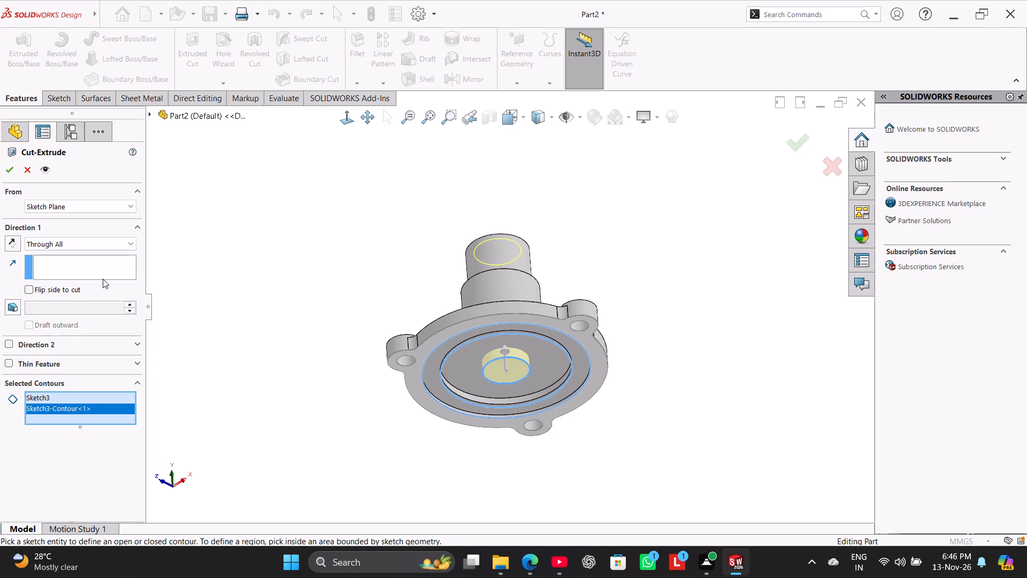
{"action": "left_click", "coordinate": [12, 169]}
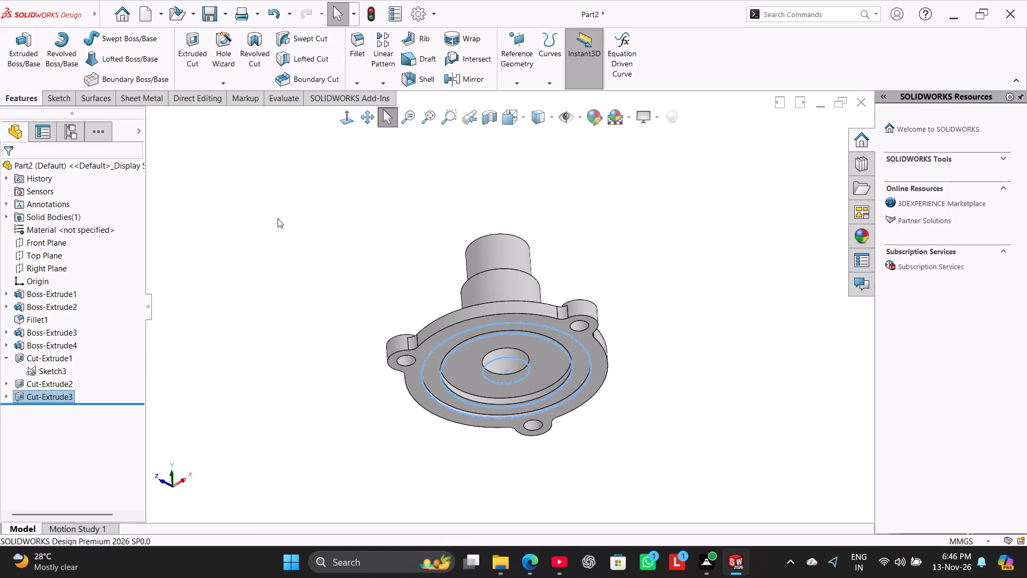
{"action": "middle_click_drag", "start_coordinate": [279, 218], "coordinate": [285, 350]}
{"action": "left_click", "coordinate": [288, 356]}
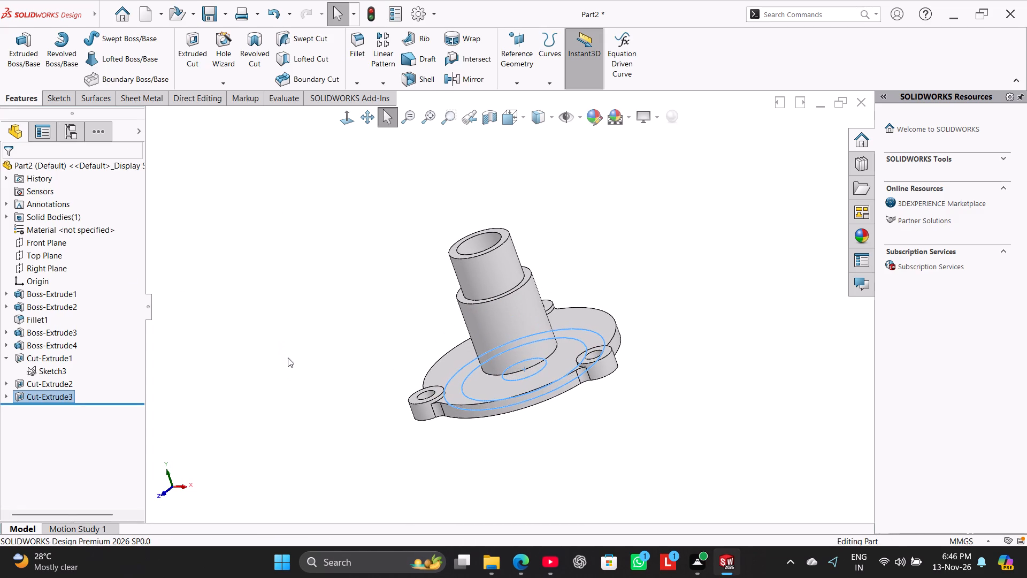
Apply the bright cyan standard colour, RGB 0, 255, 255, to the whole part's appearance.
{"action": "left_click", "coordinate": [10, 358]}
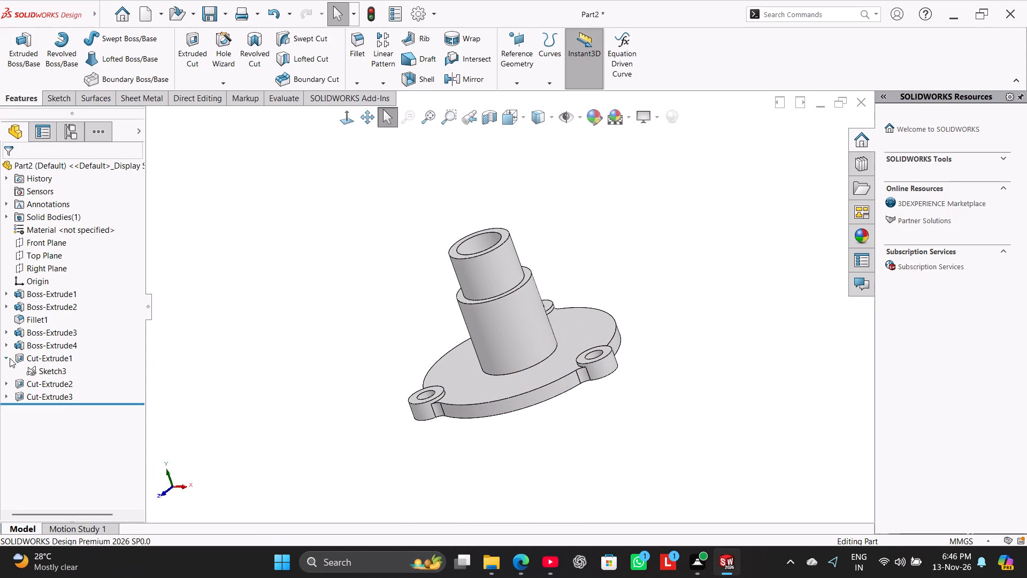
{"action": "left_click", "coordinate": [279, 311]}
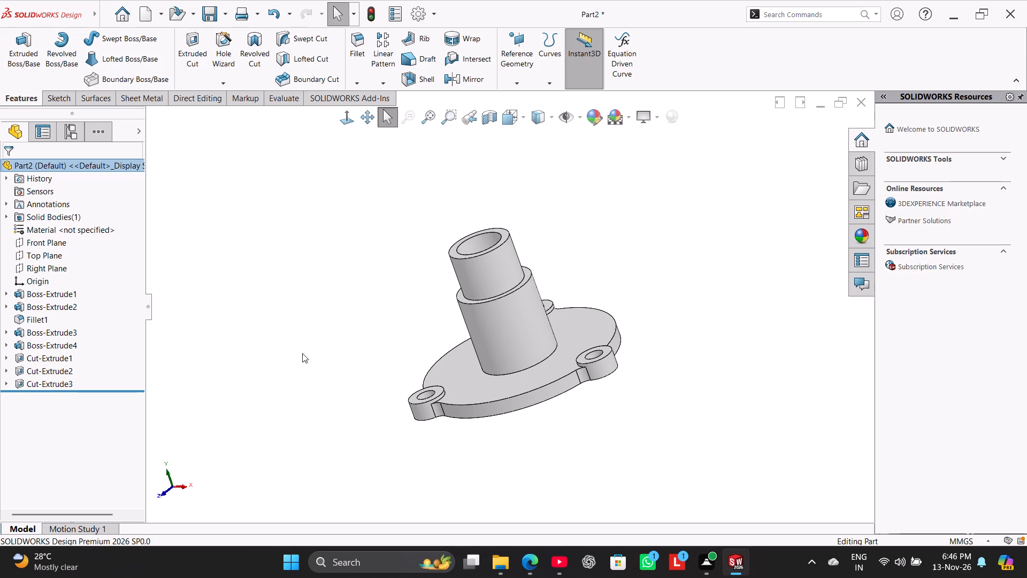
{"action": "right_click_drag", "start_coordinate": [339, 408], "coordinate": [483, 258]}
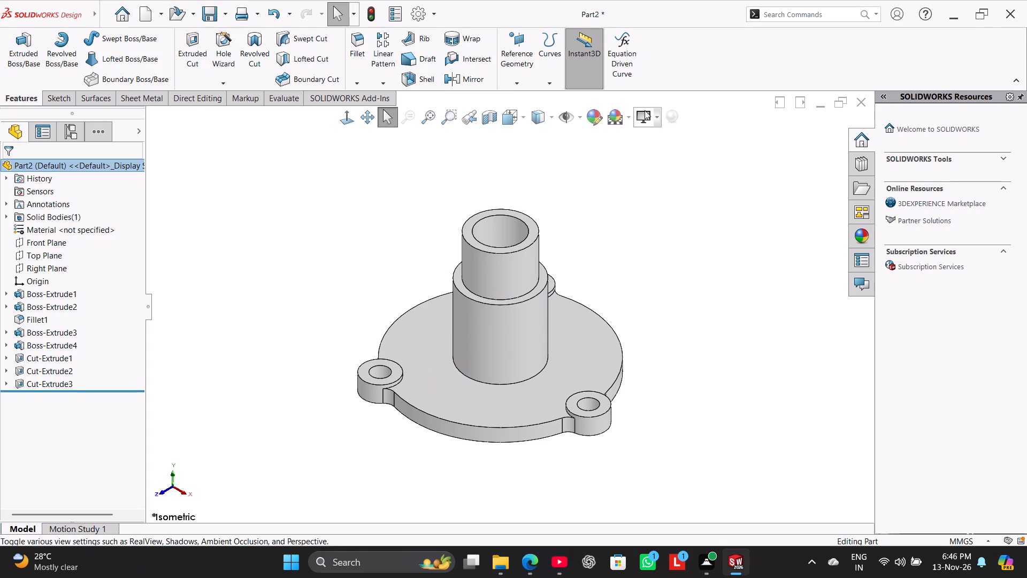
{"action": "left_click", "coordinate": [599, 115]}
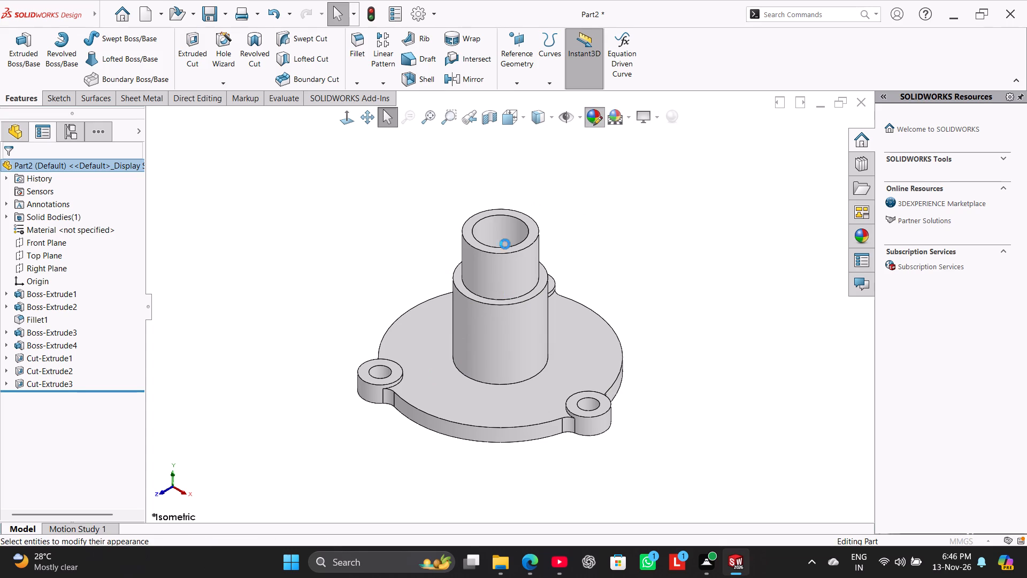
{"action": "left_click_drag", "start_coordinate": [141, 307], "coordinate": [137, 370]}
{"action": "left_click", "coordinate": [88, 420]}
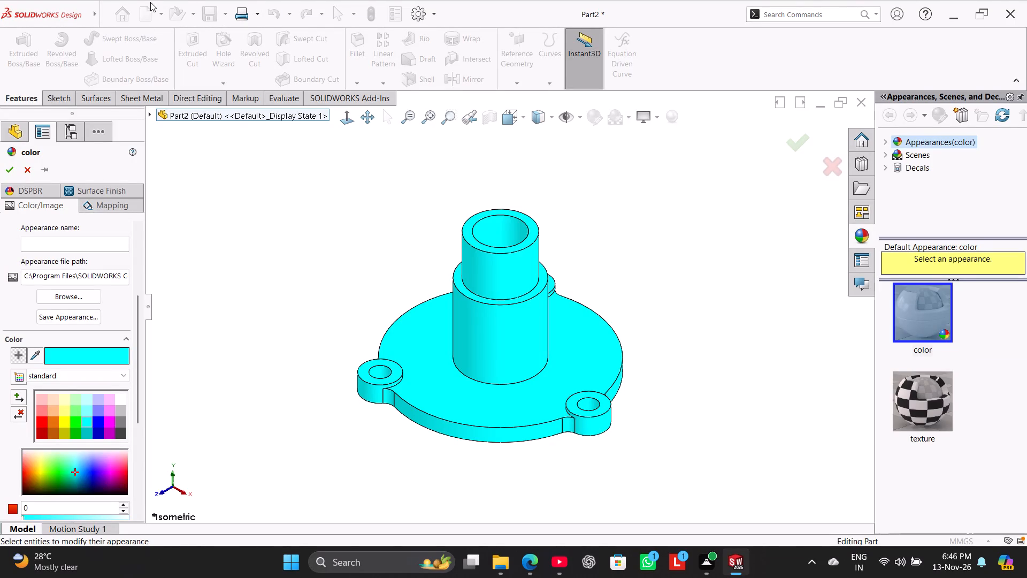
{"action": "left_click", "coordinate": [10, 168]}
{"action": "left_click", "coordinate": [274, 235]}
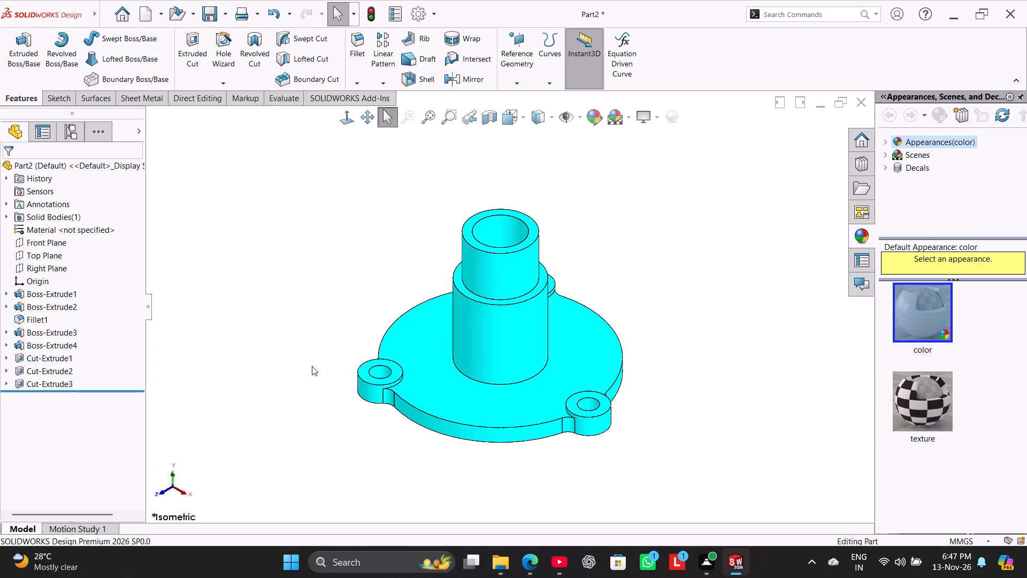
Reopen the part's appearance and compare the darker teal standard swatch with bright cyan, settling on cyan, RGB 0, 255, 255.
{"action": "right_click_drag", "start_coordinate": [312, 366], "coordinate": [442, 212]}
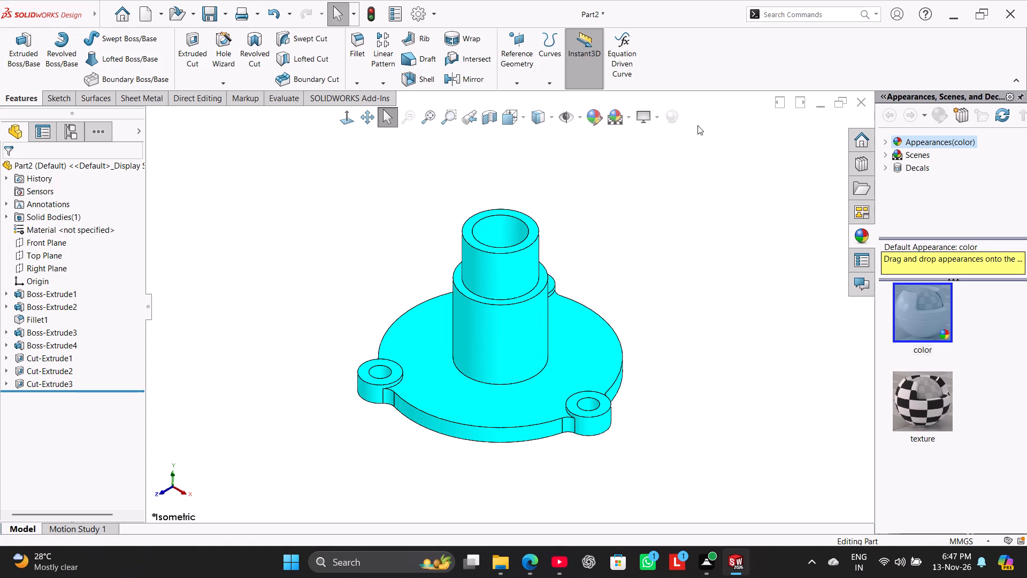
{"action": "left_click", "coordinate": [599, 119]}
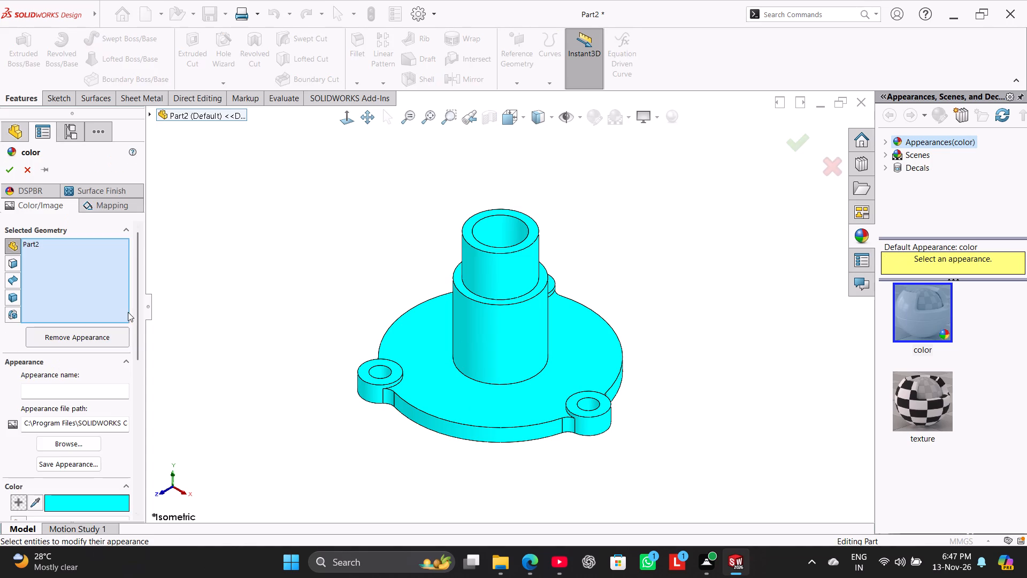
{"action": "left_click_drag", "start_coordinate": [141, 323], "coordinate": [135, 410]}
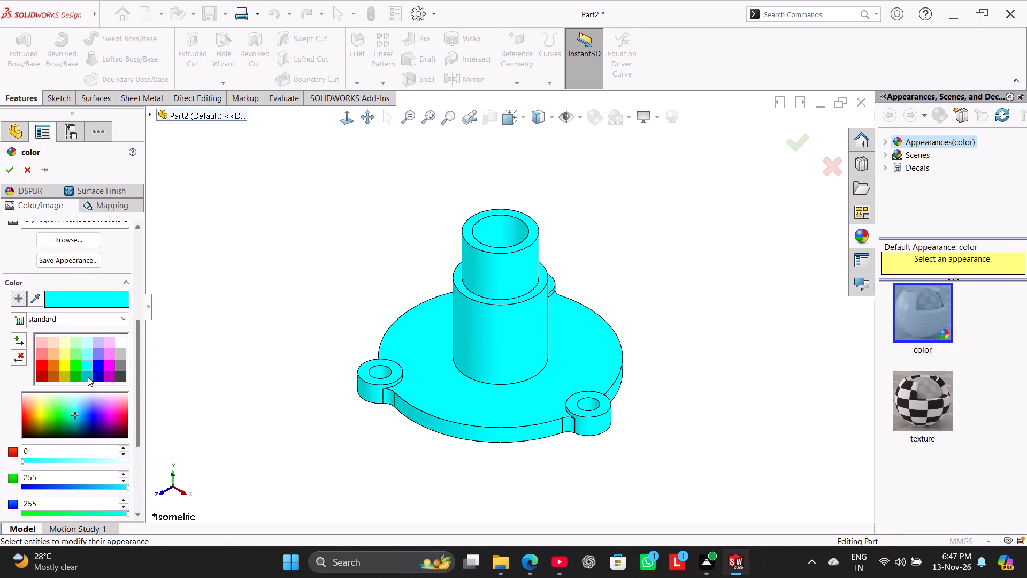
{"action": "left_click", "coordinate": [88, 377]}
{"action": "left_click", "coordinate": [87, 364]}
{"action": "left_click_drag", "start_coordinate": [137, 413], "coordinate": [141, 424]}
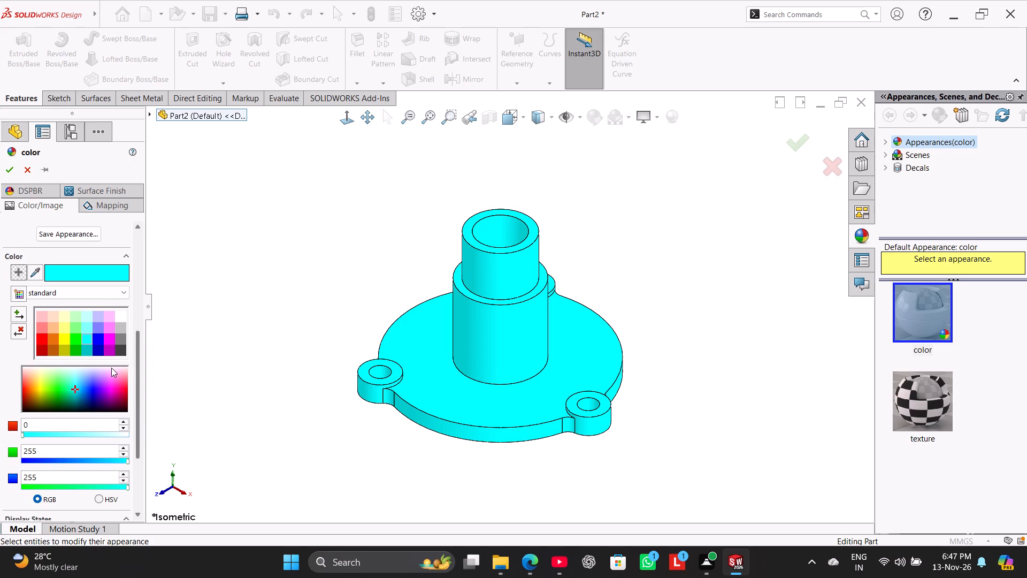
{"action": "left_click", "coordinate": [86, 350]}
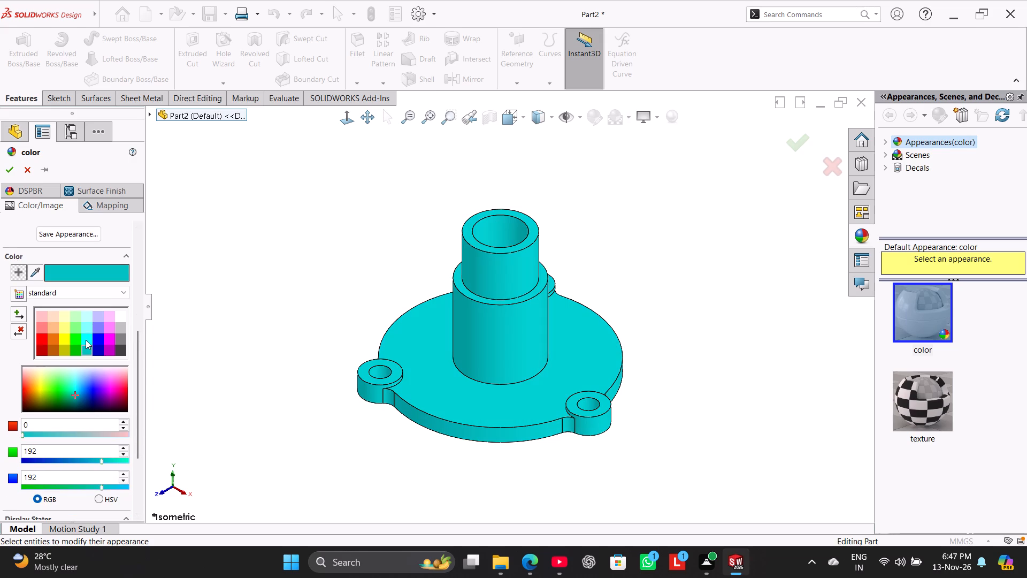
{"action": "left_click", "coordinate": [86, 340]}
{"action": "left_click", "coordinate": [86, 352]}
{"action": "left_click", "coordinate": [86, 337]}
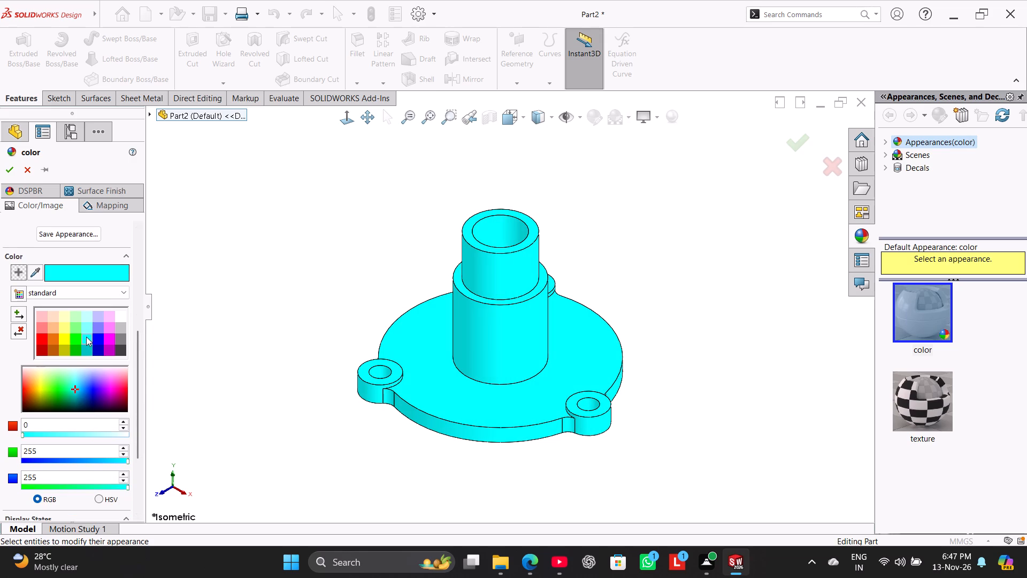
{"action": "left_click", "coordinate": [89, 349]}
{"action": "left_click", "coordinate": [88, 337]}
Fine-tune the part's cyan by lowering green to 218 and blue to 229, and accept the appearance.
{"action": "left_click", "coordinate": [120, 460]}
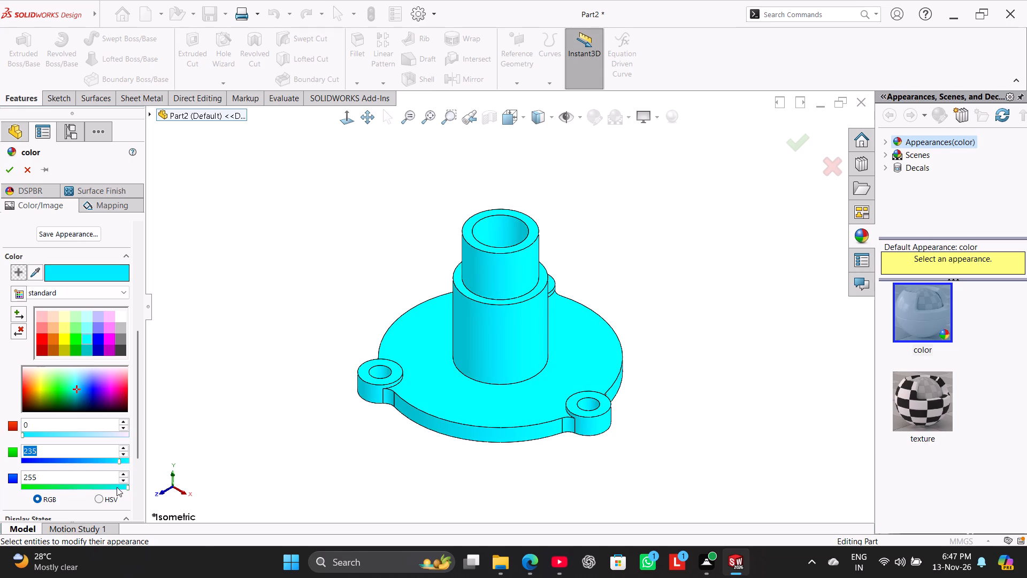
{"action": "left_click", "coordinate": [117, 487]}
{"action": "left_click", "coordinate": [118, 487]}
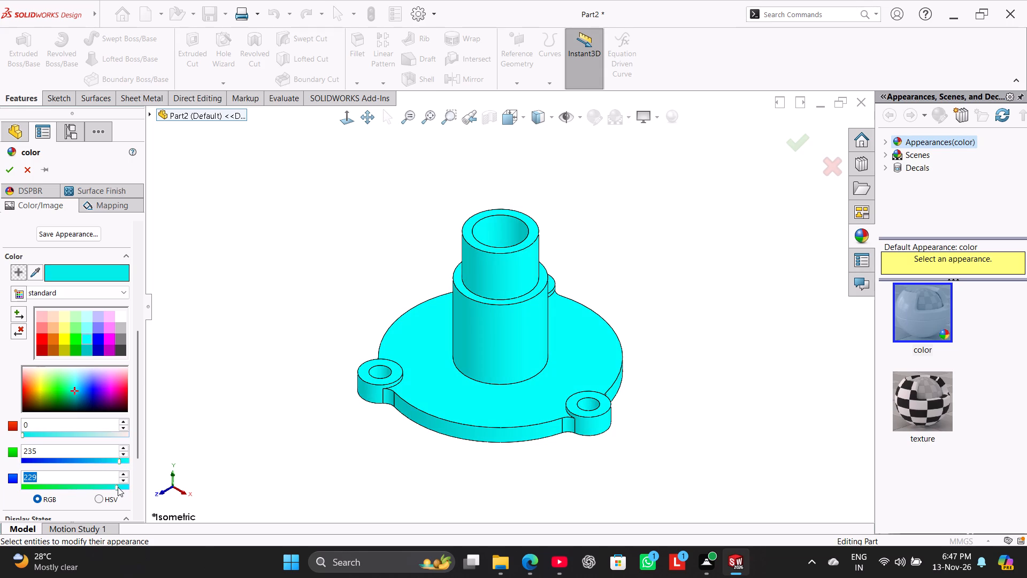
{"action": "left_click", "coordinate": [112, 486]}
{"action": "left_click", "coordinate": [117, 489]}
{"action": "left_click", "coordinate": [112, 462]}
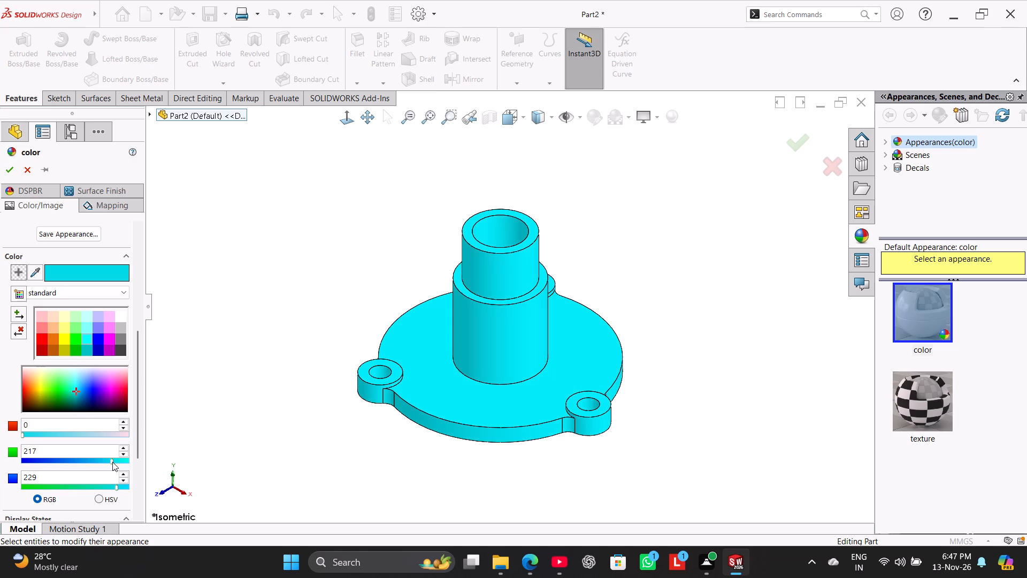
{"action": "left_click", "coordinate": [107, 460]}
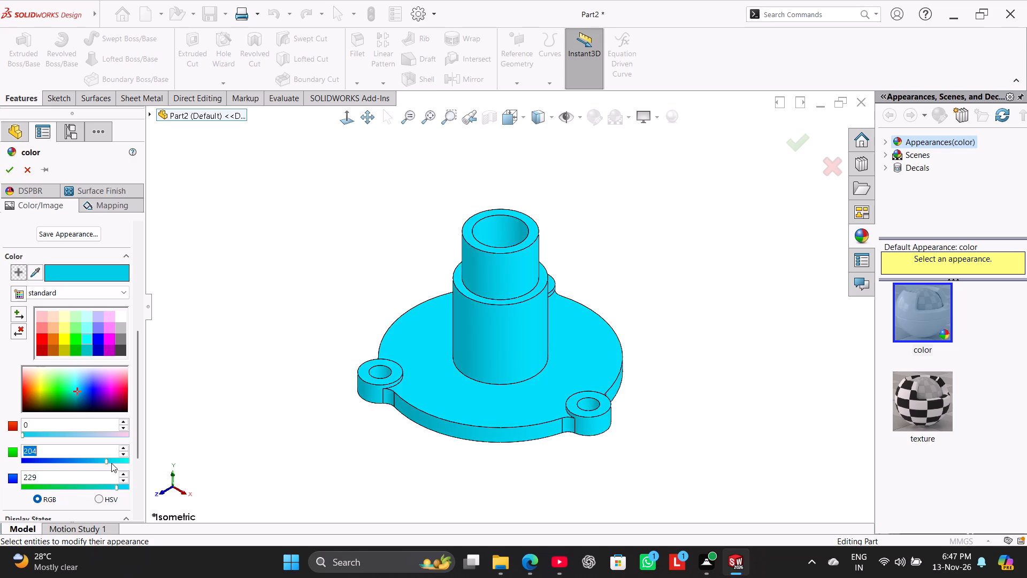
{"action": "left_click", "coordinate": [111, 463]}
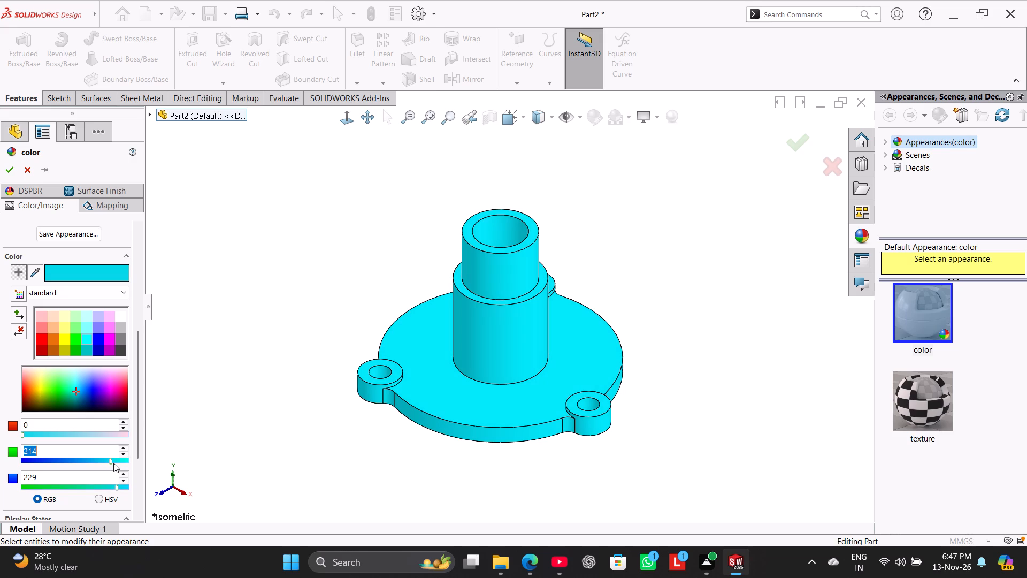
{"action": "left_click", "coordinate": [114, 461]}
{"action": "left_click", "coordinate": [118, 461]}
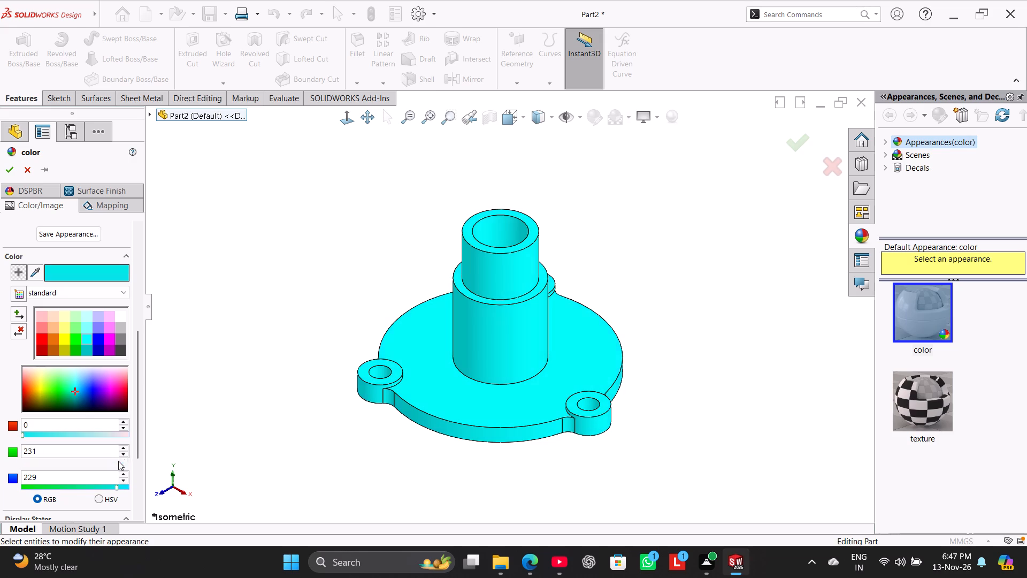
{"action": "left_click", "coordinate": [113, 459]}
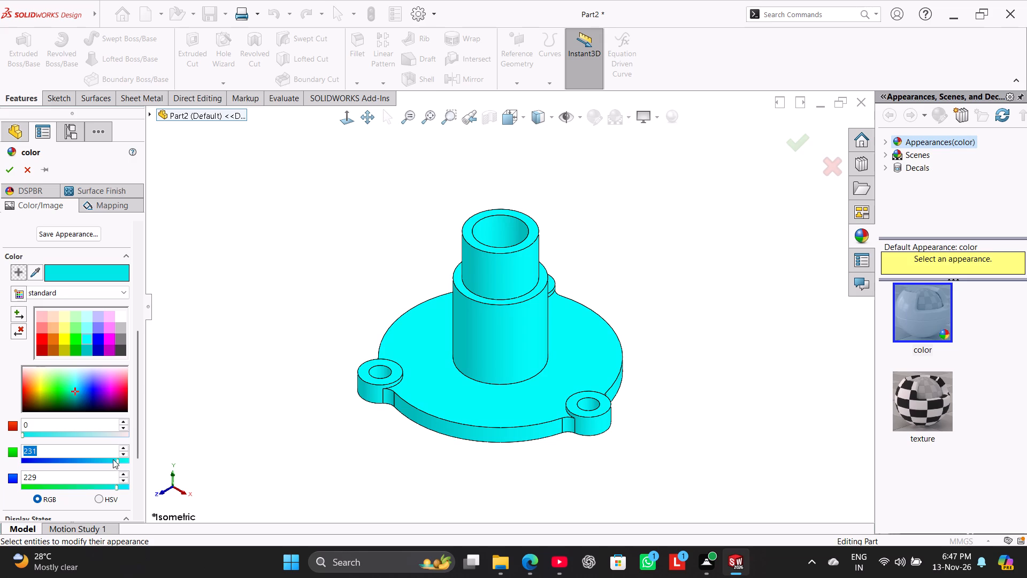
{"action": "left_click", "coordinate": [10, 176]}
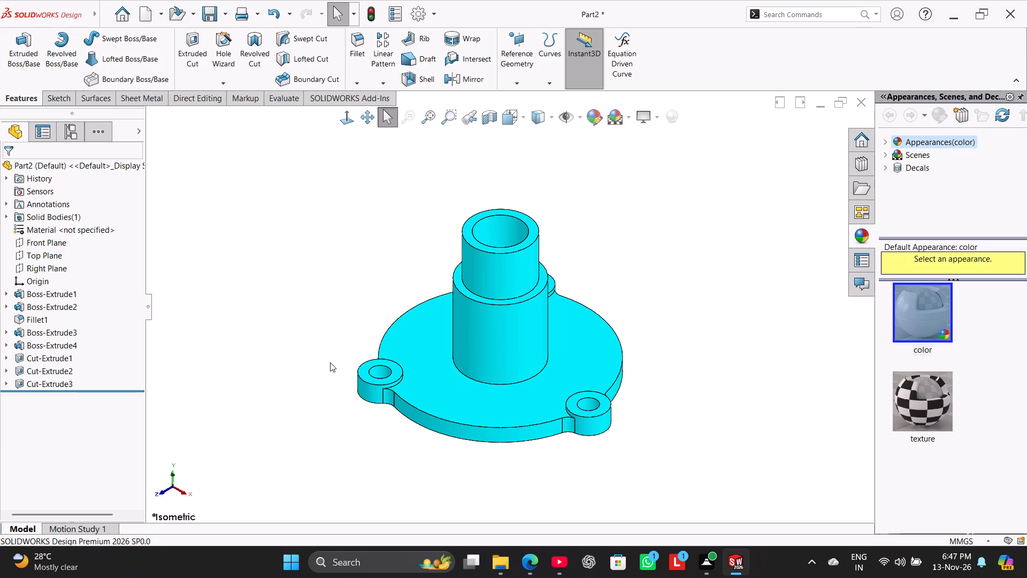
Start a sketch on the Front Plane and draw a circle beside the larger cylinder's upper portion, dimensioned to 32 mm diameter.
{"action": "left_click", "coordinate": [49, 255]}
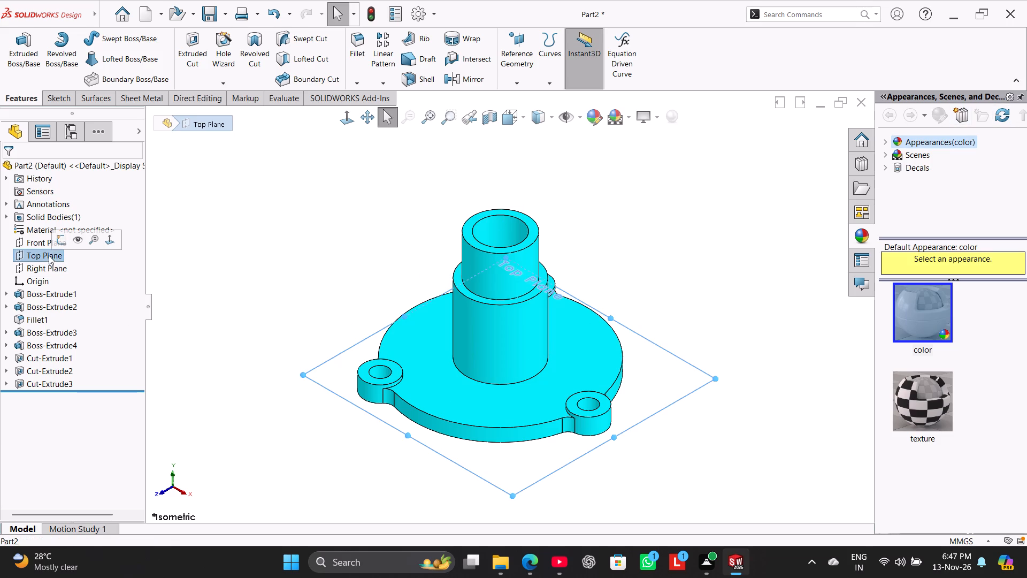
{"action": "left_click", "coordinate": [39, 239]}
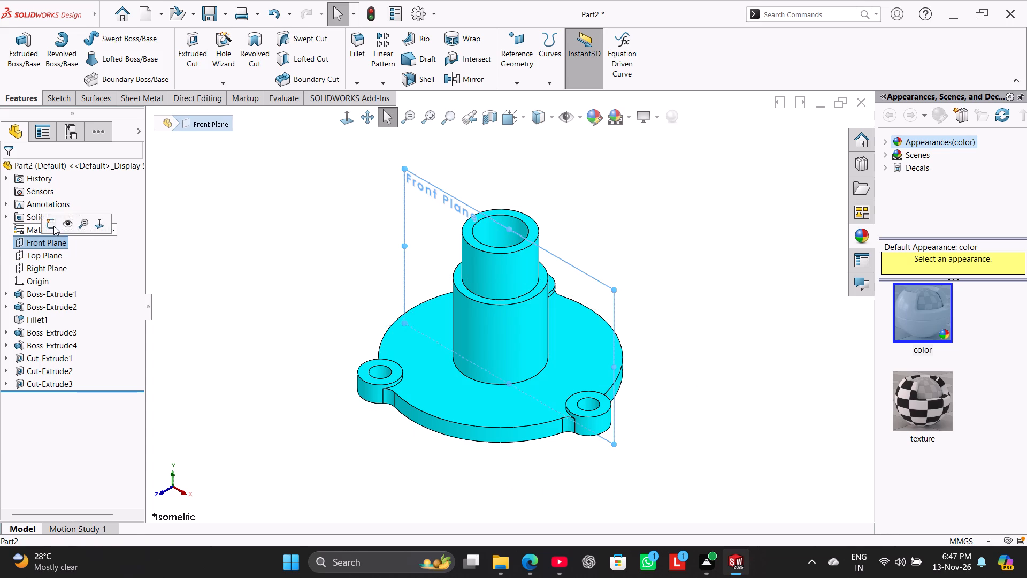
{"action": "left_click", "coordinate": [53, 224]}
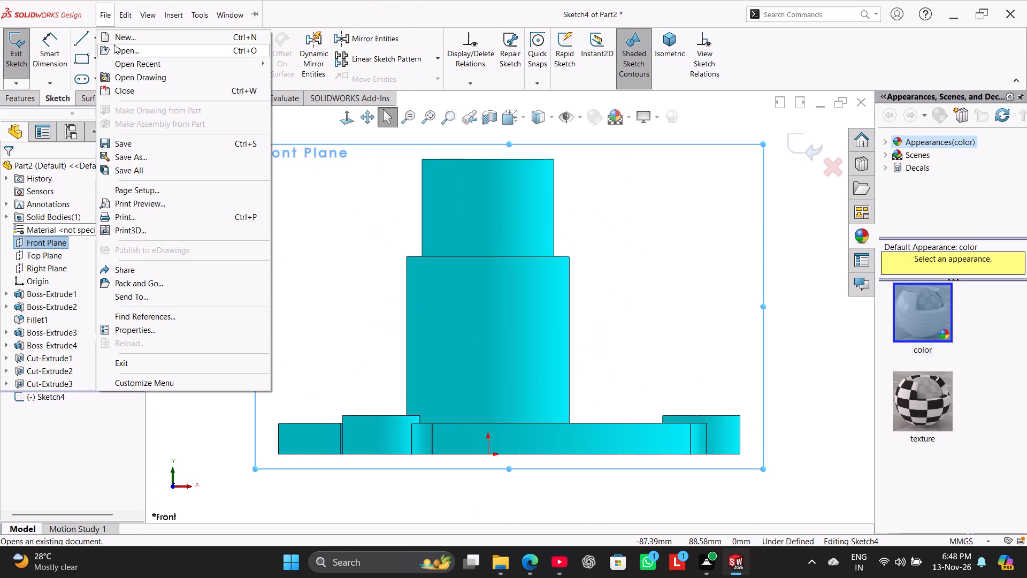
{"action": "left_click", "coordinate": [320, 209]}
{"action": "left_click", "coordinate": [109, 33]}
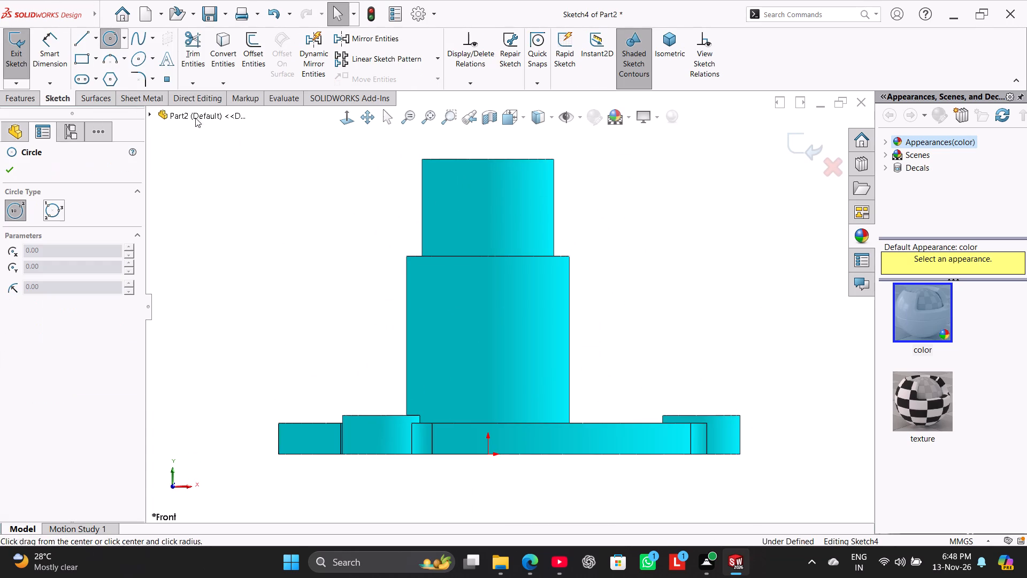
{"action": "left_click", "coordinate": [609, 291]}
{"action": "left_click", "coordinate": [629, 324]}
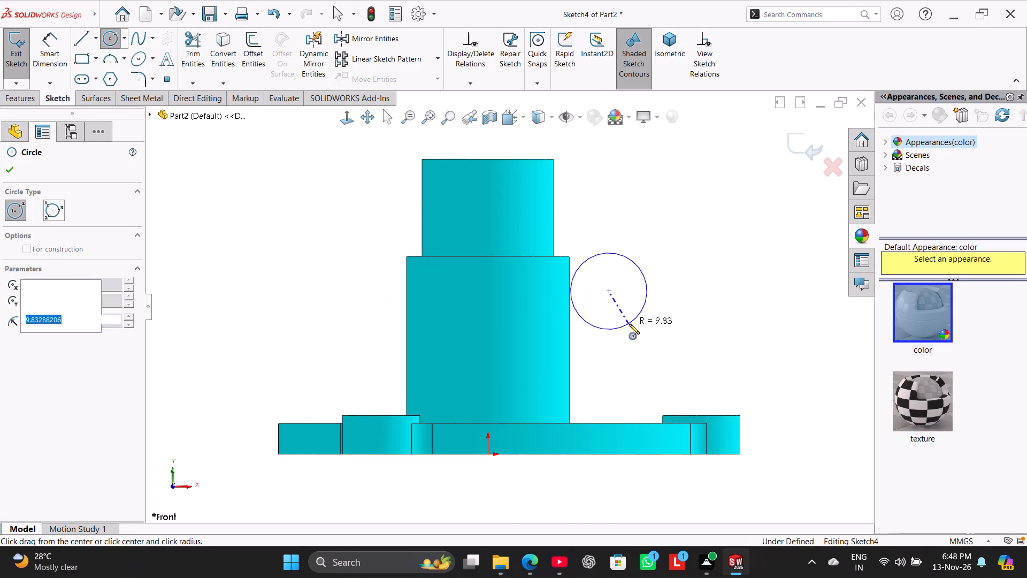
{"action": "left_click", "coordinate": [44, 38]}
{"action": "left_click", "coordinate": [638, 271]}
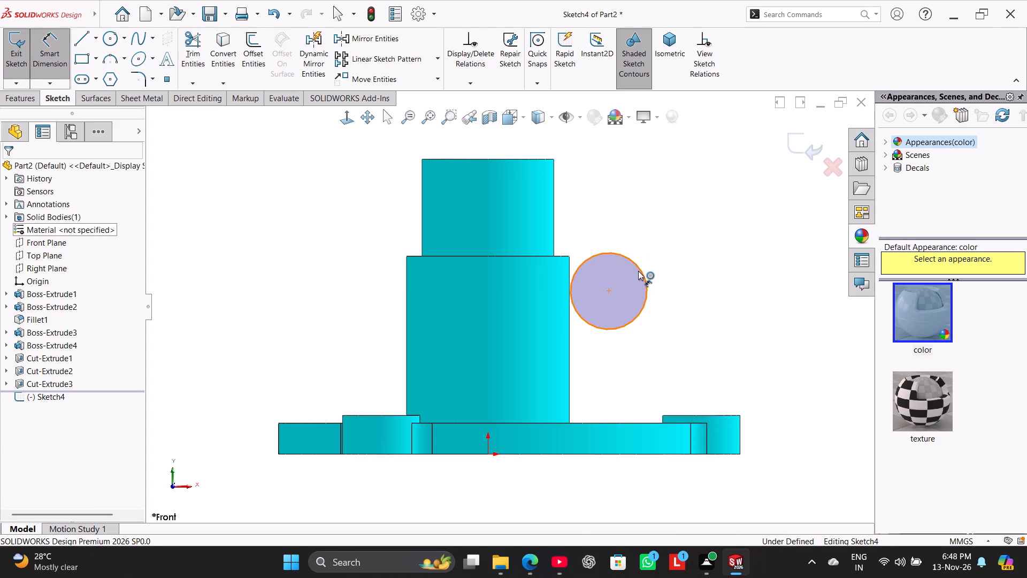
{"action": "left_click", "coordinate": [681, 217]}
{"action": "key", "text": "3"}
{"action": "key", "text": "2"}
{"action": "key", "text": "Return"}
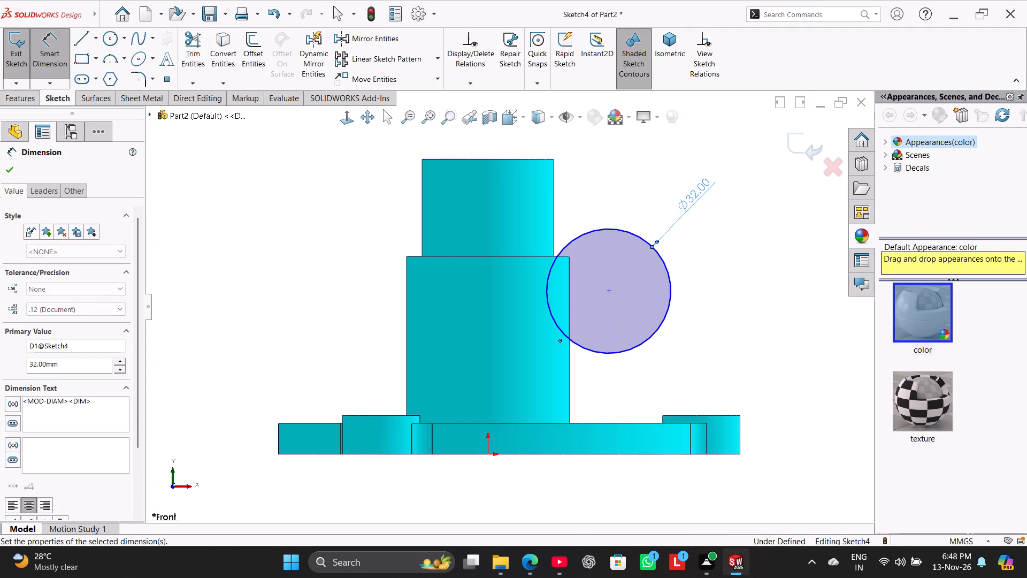
Draw a vertical centerline about 42 mm long from the circle's centre down to the base's bottom edge.
{"action": "left_click", "coordinate": [97, 34]}
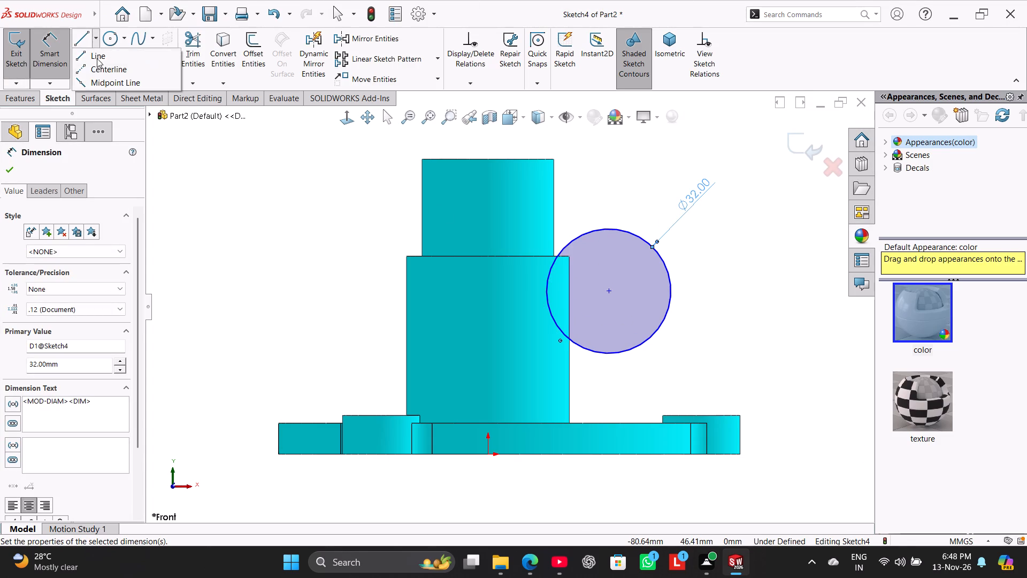
{"action": "left_click", "coordinate": [104, 67]}
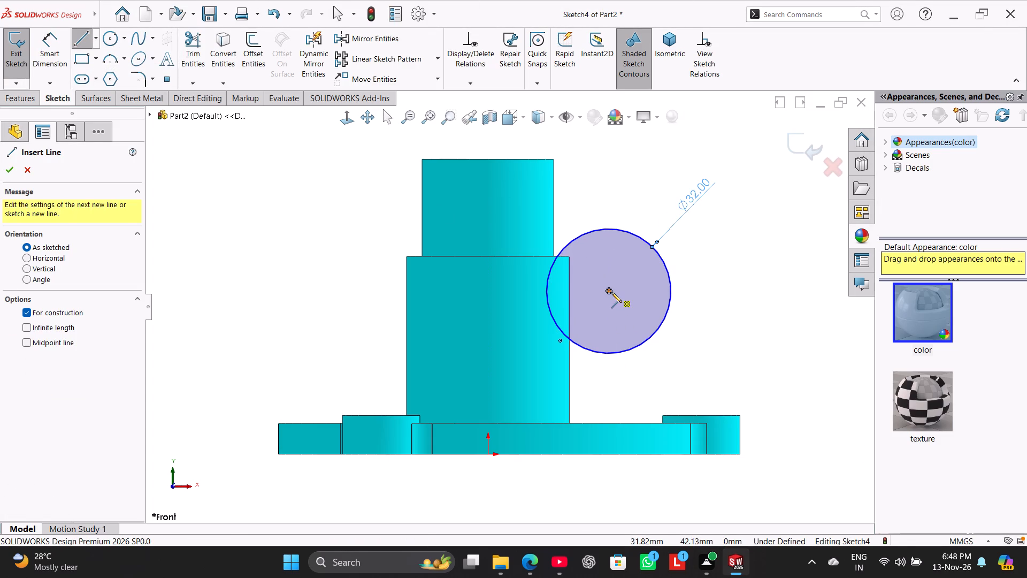
{"action": "left_click", "coordinate": [611, 292]}
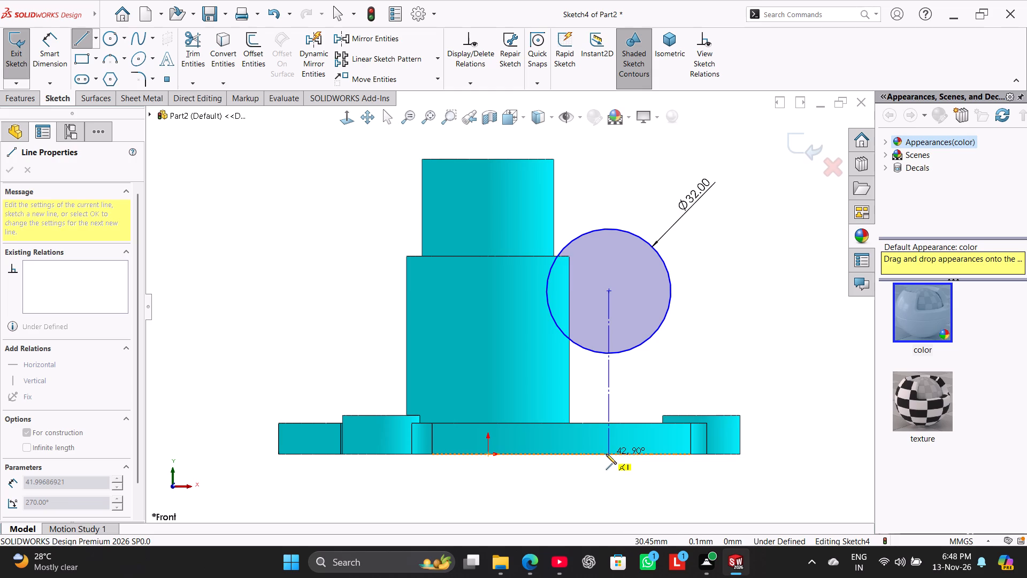
{"action": "left_click", "coordinate": [606, 454]}
{"action": "right_click", "coordinate": [618, 478]}
{"action": "left_click", "coordinate": [649, 440]}
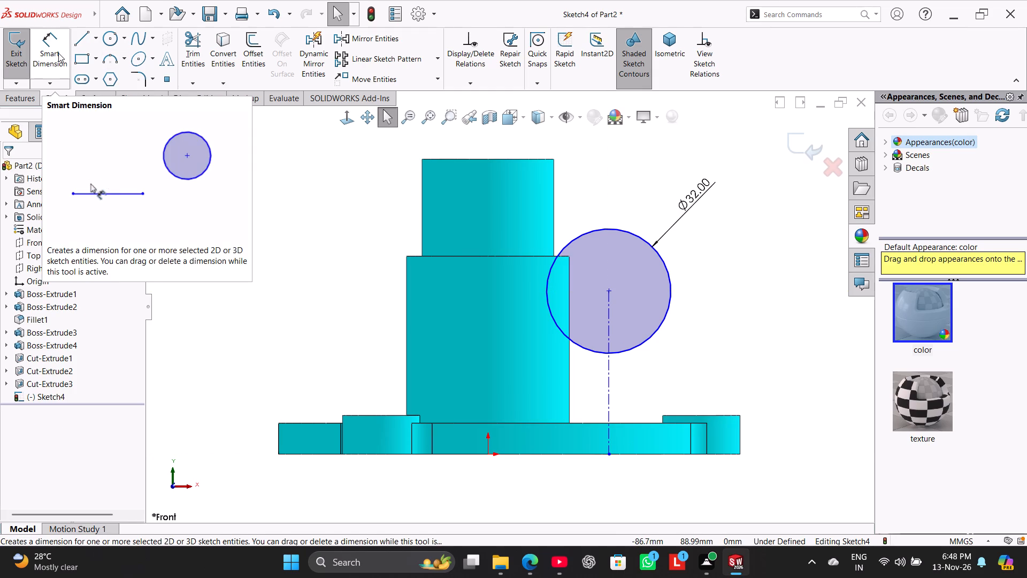
Draw a slanted centerline about 27 mm long from the circle's centre outward past its upper edge, roughly 50° above horizontal.
{"action": "left_click", "coordinate": [98, 42]}
{"action": "left_click", "coordinate": [110, 72]}
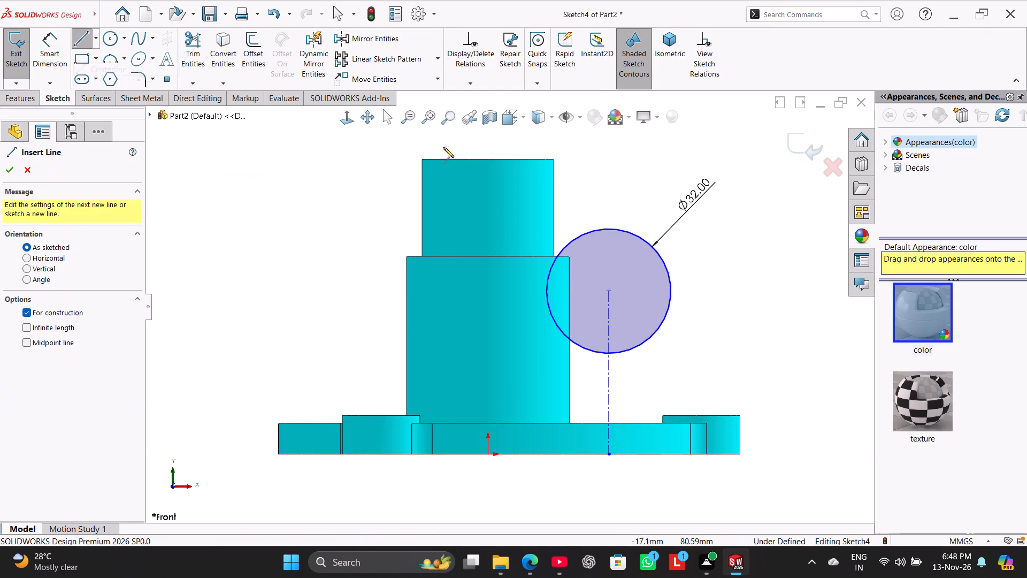
{"action": "left_click", "coordinate": [610, 292]}
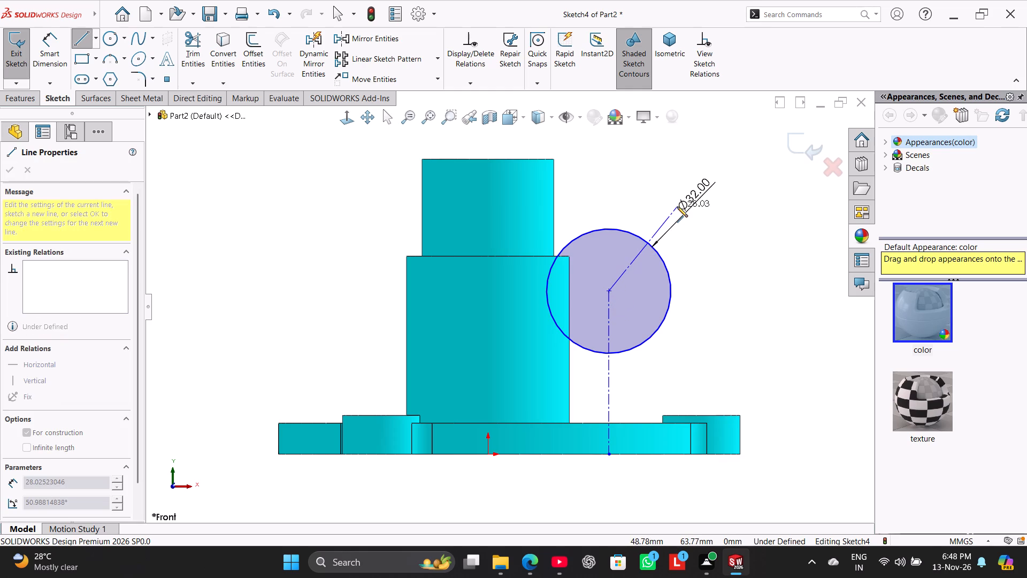
{"action": "left_click", "coordinate": [675, 211]}
{"action": "right_click", "coordinate": [714, 248]}
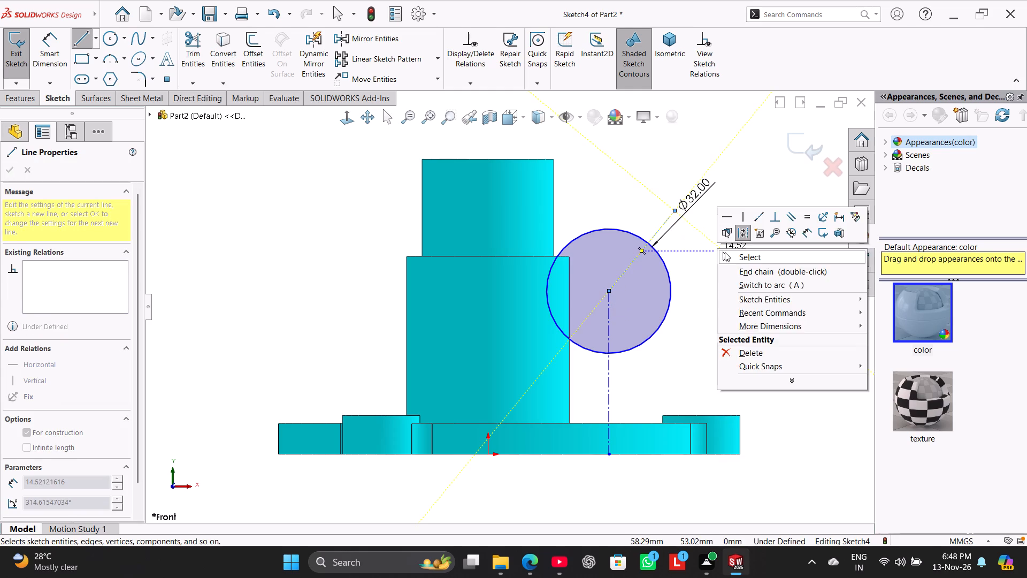
{"action": "left_click", "coordinate": [726, 252]}
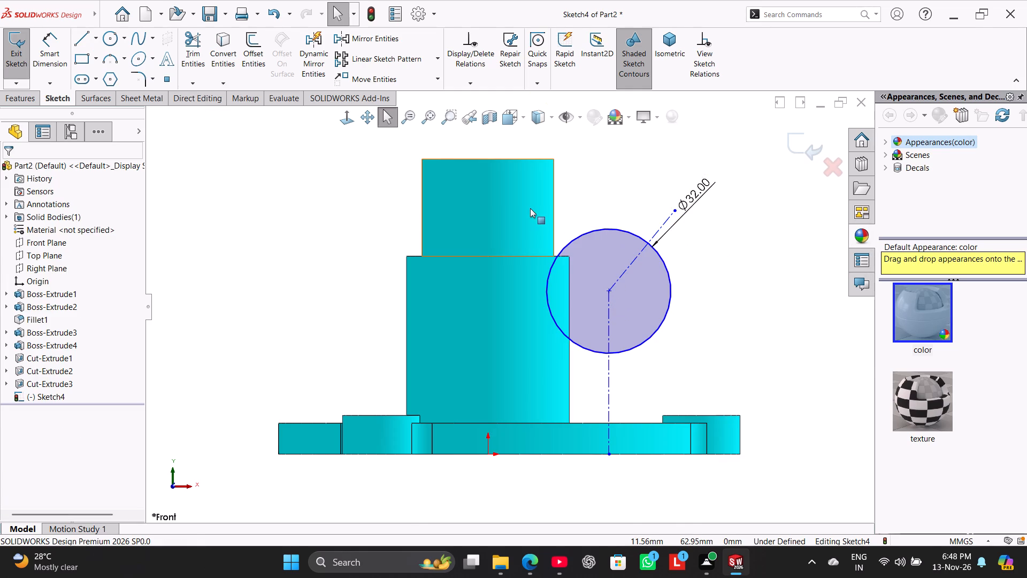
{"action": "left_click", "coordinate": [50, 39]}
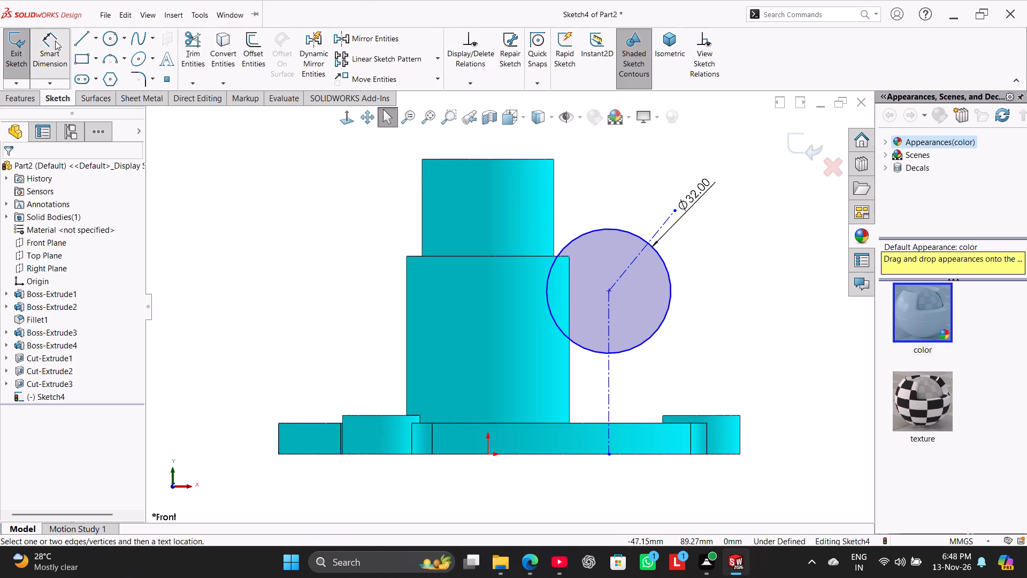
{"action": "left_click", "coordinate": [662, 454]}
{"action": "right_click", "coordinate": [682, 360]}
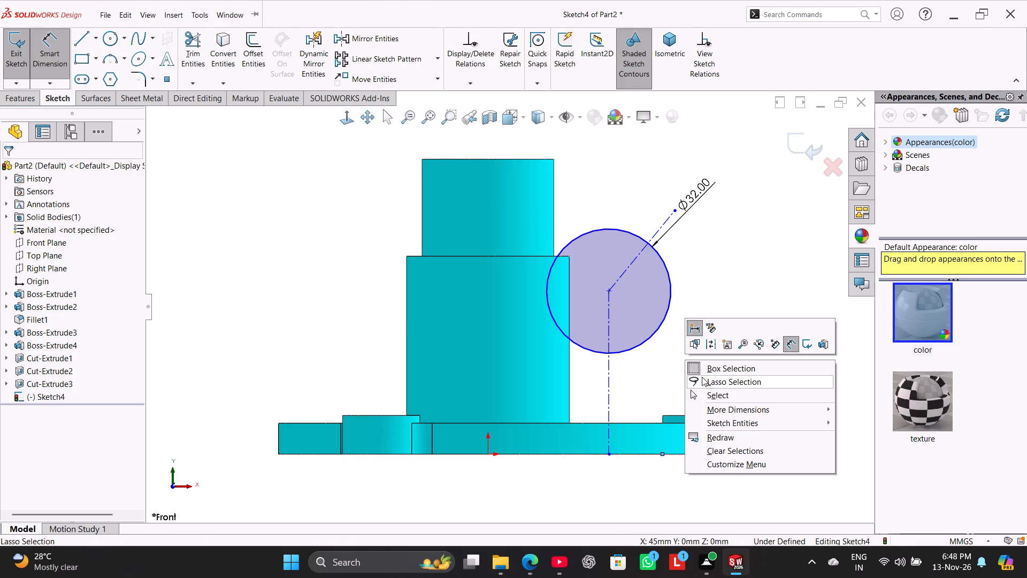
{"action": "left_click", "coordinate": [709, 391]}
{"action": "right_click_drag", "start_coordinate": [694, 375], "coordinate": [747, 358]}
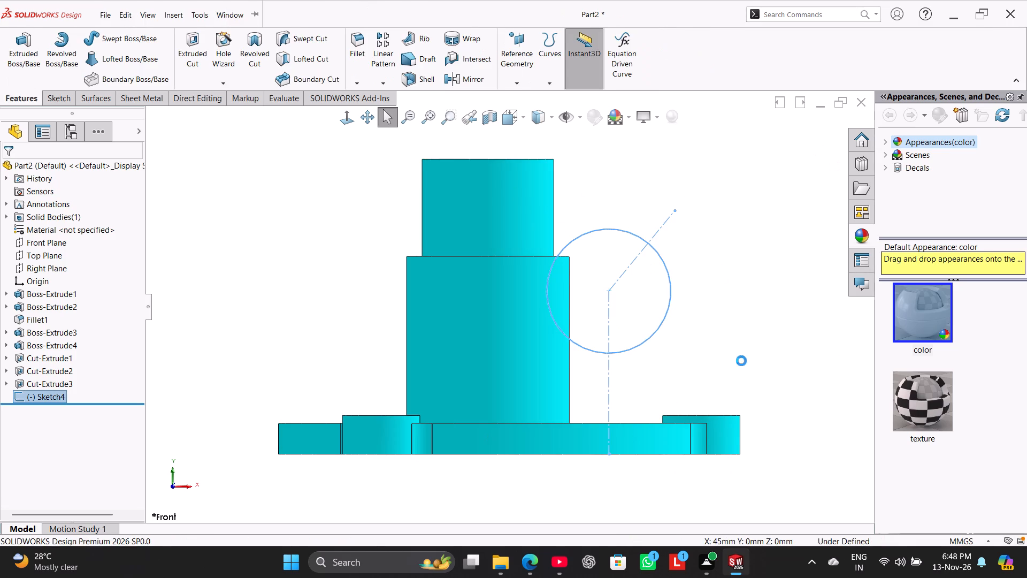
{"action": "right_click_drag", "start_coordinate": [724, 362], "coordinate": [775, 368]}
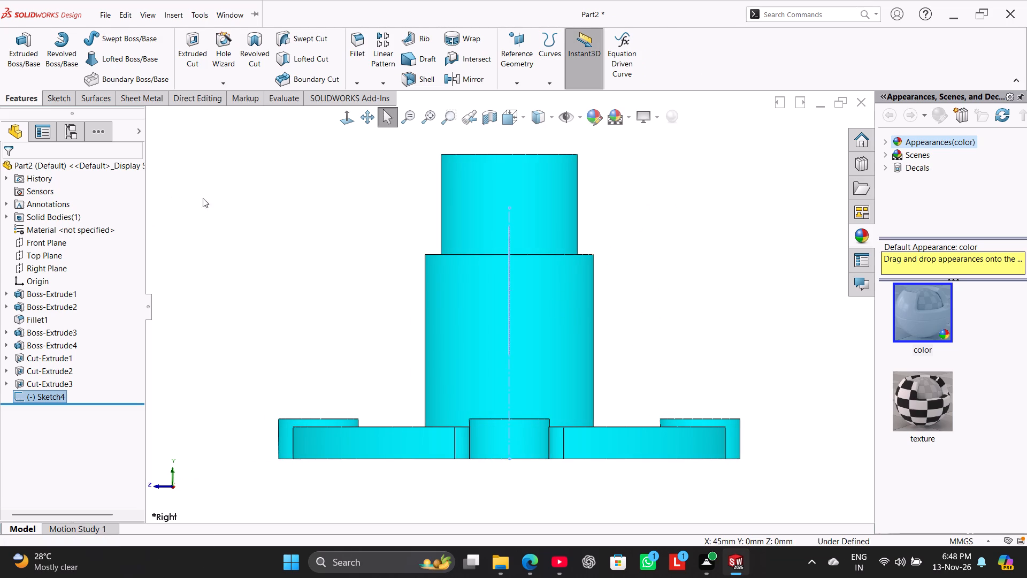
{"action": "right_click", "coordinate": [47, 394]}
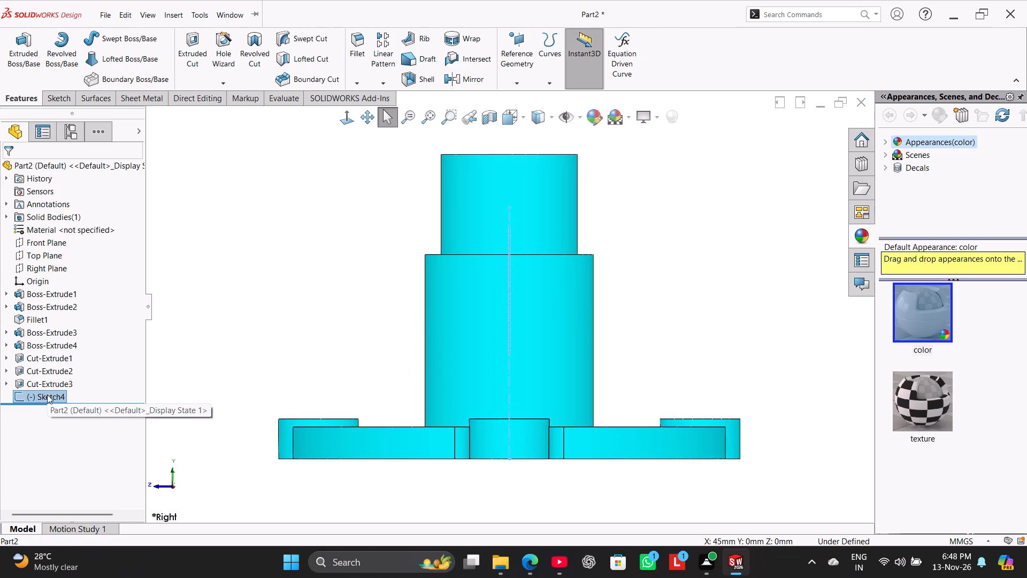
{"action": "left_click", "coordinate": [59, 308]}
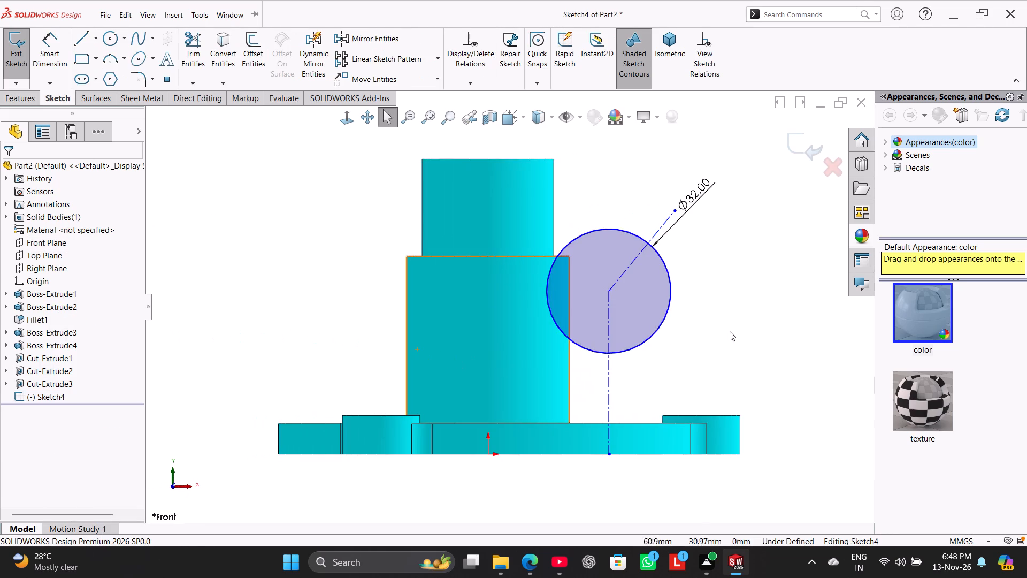
Dimension the slanted centerline at 45° to the base's bottom edge and 19 mm long.
{"action": "right_click_drag", "start_coordinate": [731, 331], "coordinate": [804, 328]}
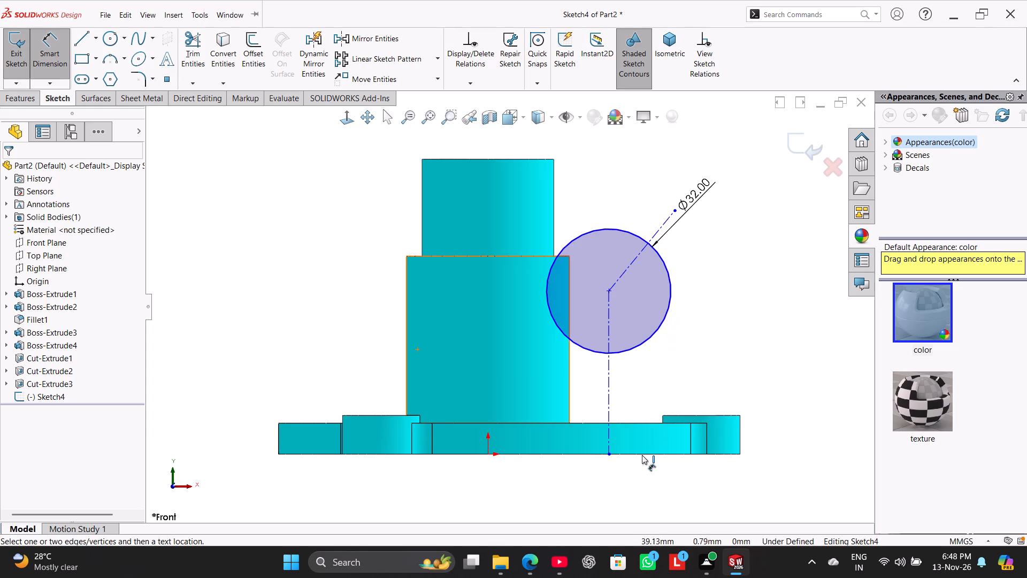
{"action": "left_click", "coordinate": [645, 455]}
{"action": "left_click", "coordinate": [619, 275]}
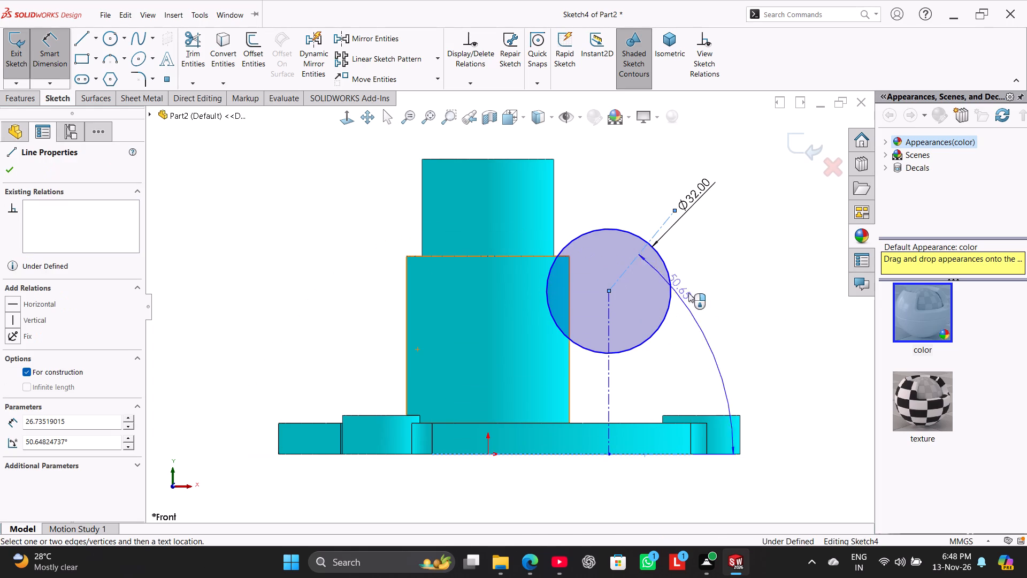
{"action": "left_click", "coordinate": [740, 285]}
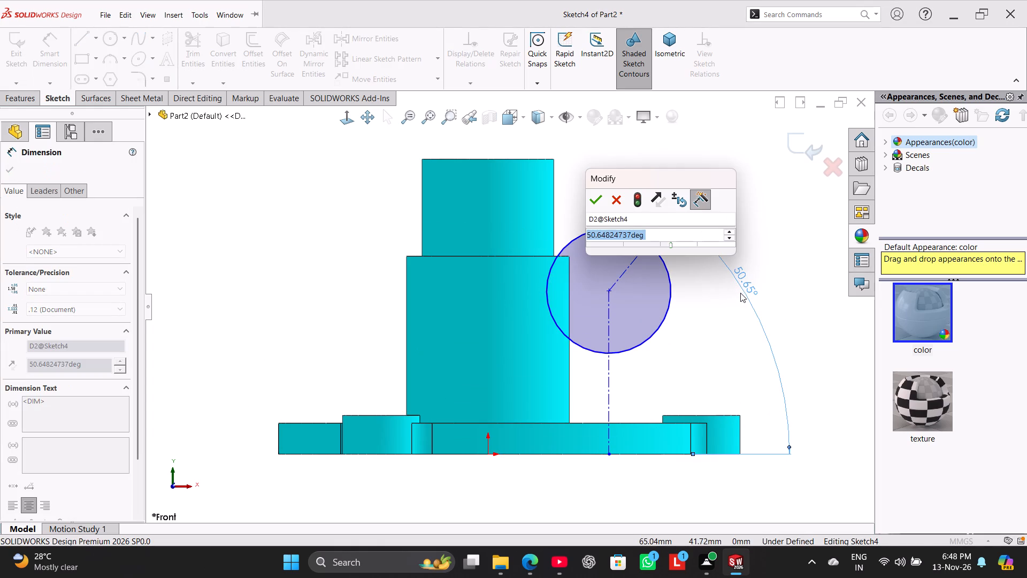
{"action": "type", "text": "45"}
{"action": "key", "text": "Return"}
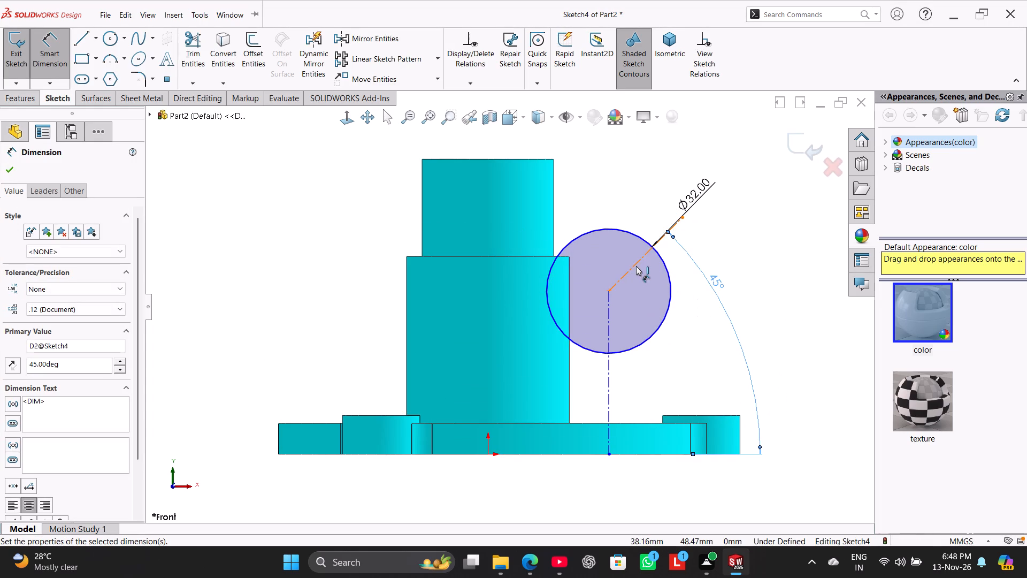
{"action": "left_click", "coordinate": [636, 266]}
{"action": "left_click", "coordinate": [603, 206]}
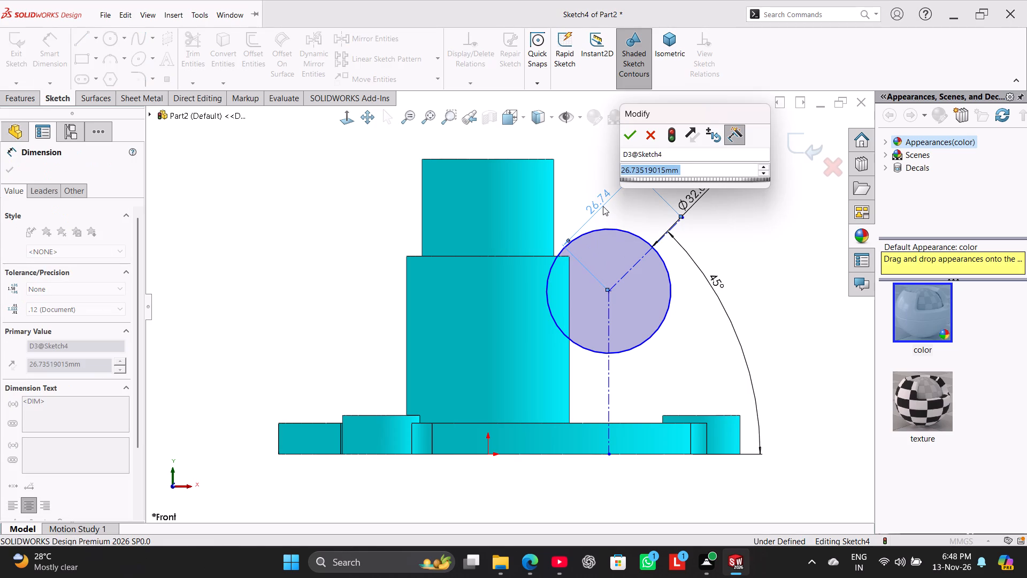
{"action": "type", "text": "19"}
{"action": "key", "text": "Return"}
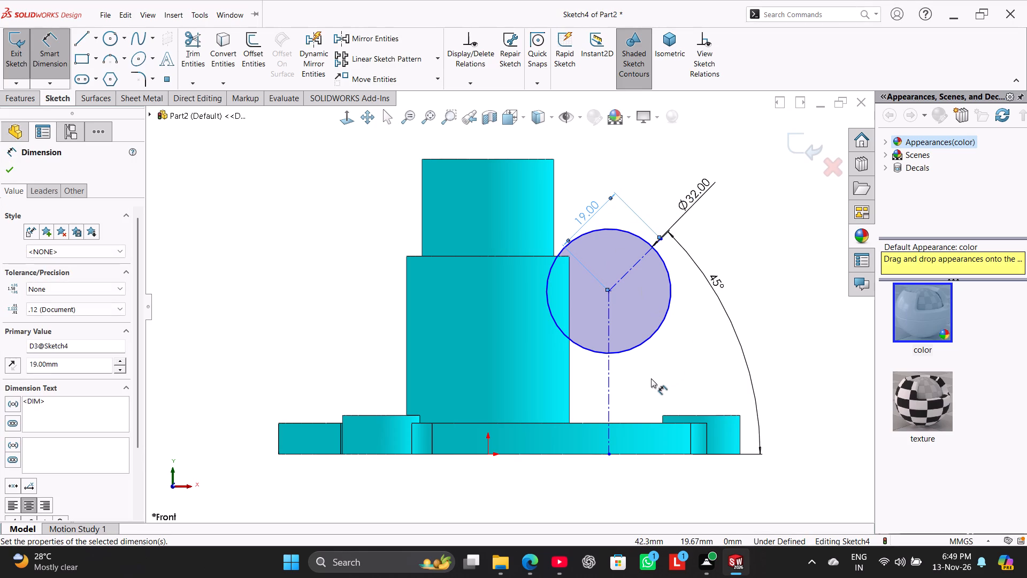
Locate the circle's centre with a 28 mm vertical centerline dimension and a 25 mm horizontal distance from the origin.
{"action": "left_click", "coordinate": [609, 371]}
{"action": "left_click", "coordinate": [226, 376]}
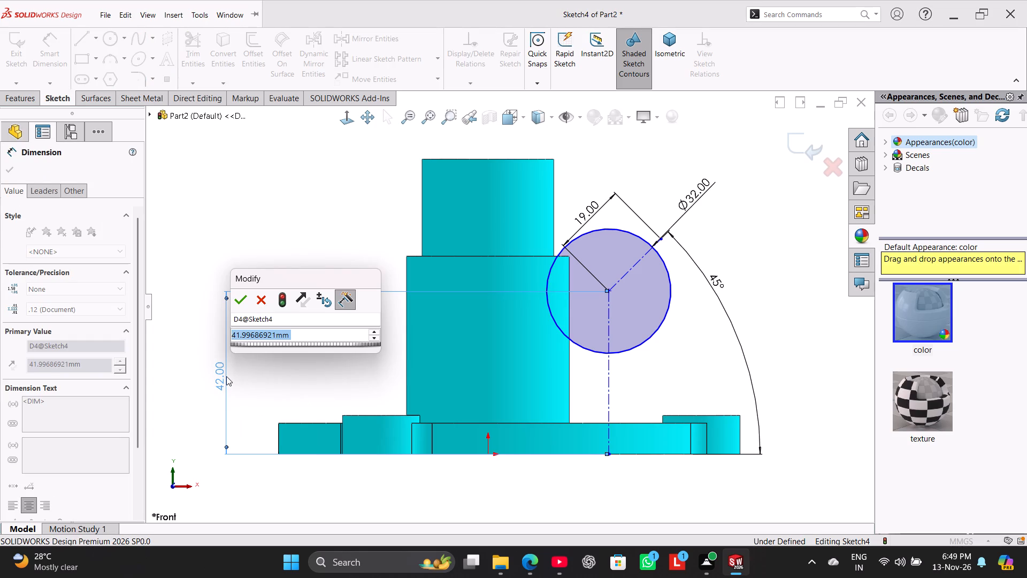
{"action": "type", "text": "28"}
{"action": "key", "text": "Return"}
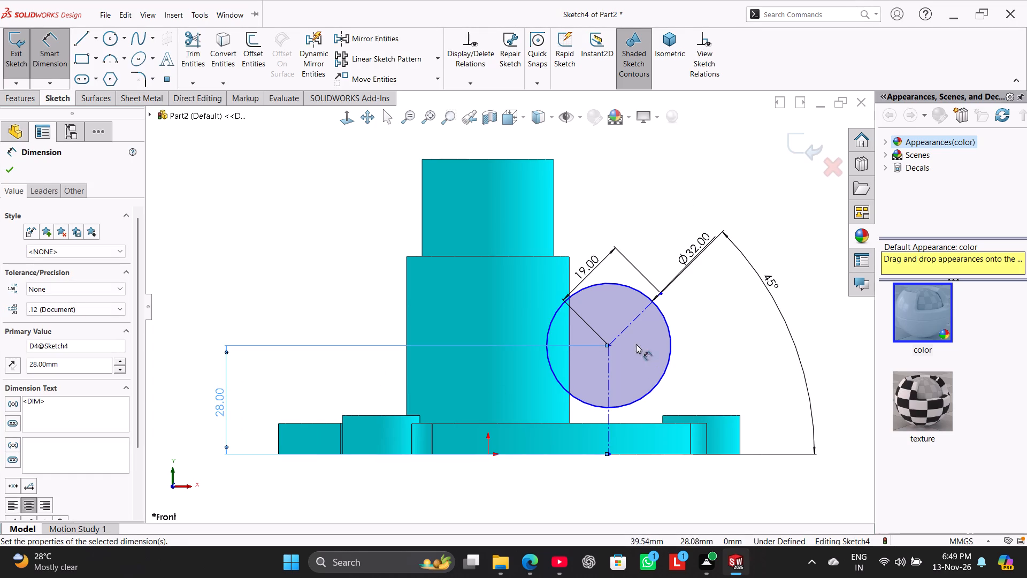
{"action": "left_click", "coordinate": [610, 343]}
{"action": "left_click", "coordinate": [488, 453]}
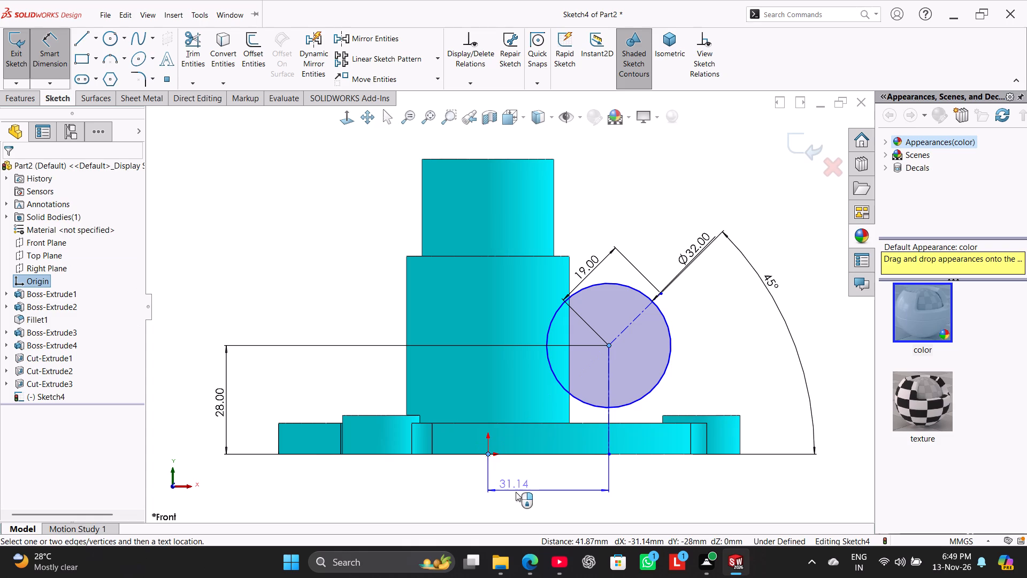
{"action": "left_click", "coordinate": [516, 492]}
{"action": "key", "text": "2"}
{"action": "key", "text": "5"}
{"action": "key", "text": "Return"}
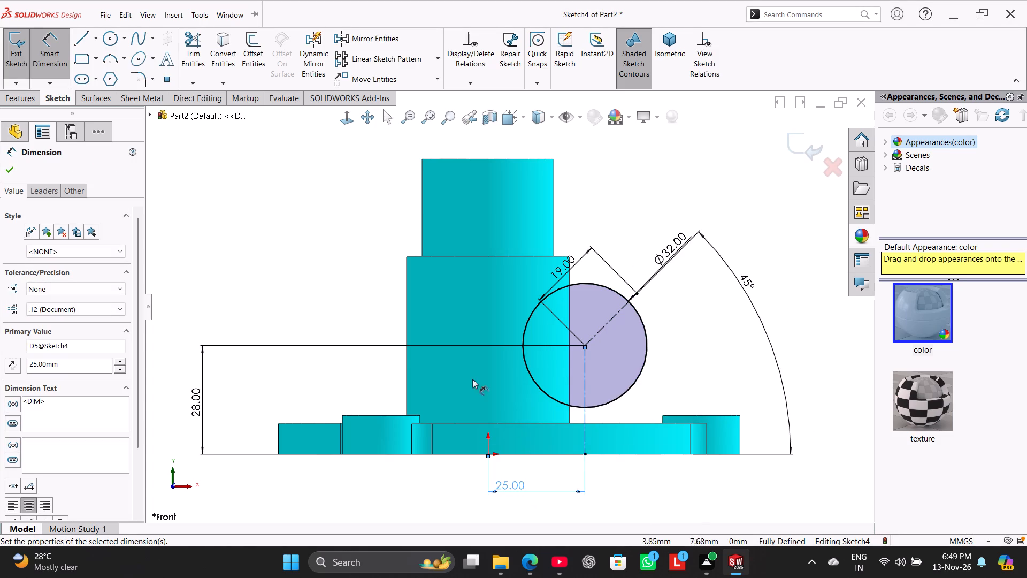
{"action": "right_click", "coordinate": [294, 245]}
{"action": "left_click", "coordinate": [315, 276]}
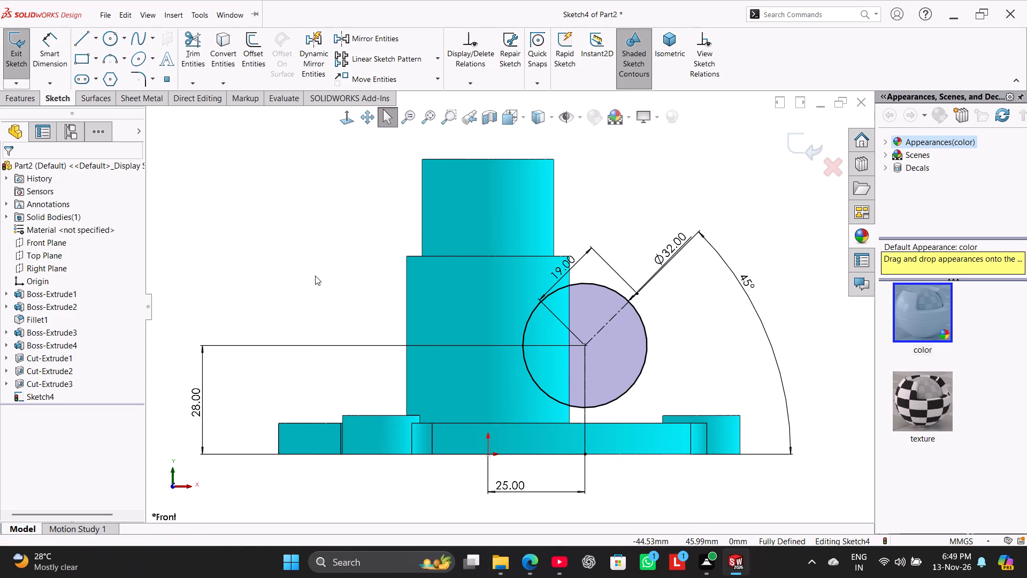
Extrude the 32 mm circle as a boss, Mid Plane, 44 mm deep, merged with the body.
{"action": "left_click", "coordinate": [17, 98]}
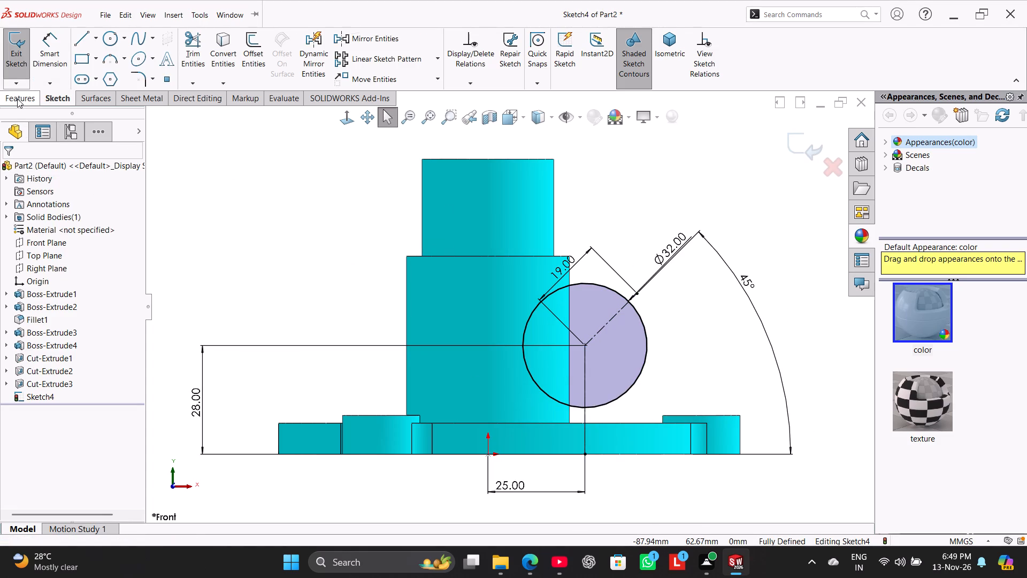
{"action": "left_click", "coordinate": [14, 62]}
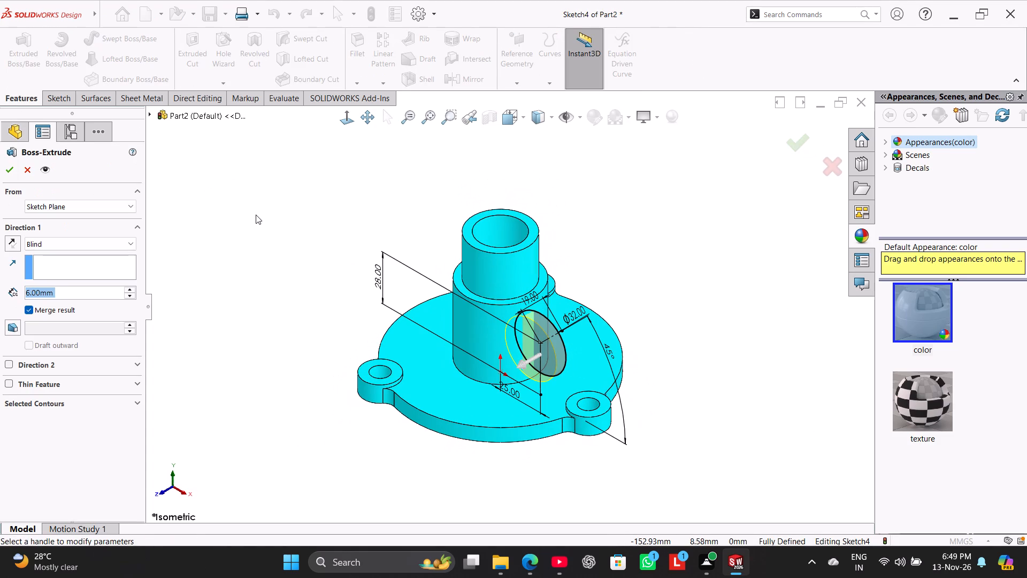
{"action": "left_click", "coordinate": [116, 242]}
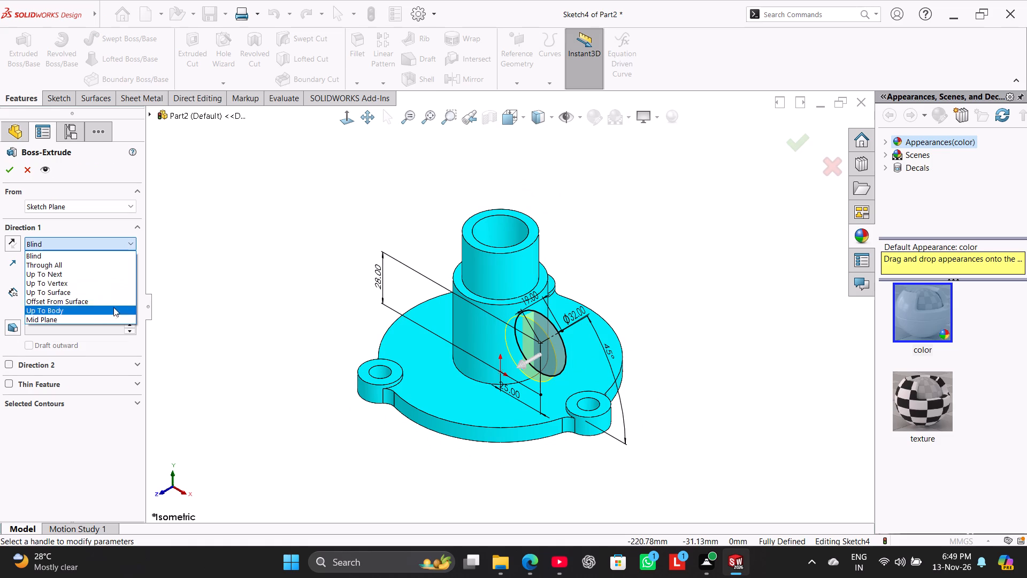
{"action": "left_click", "coordinate": [119, 320]}
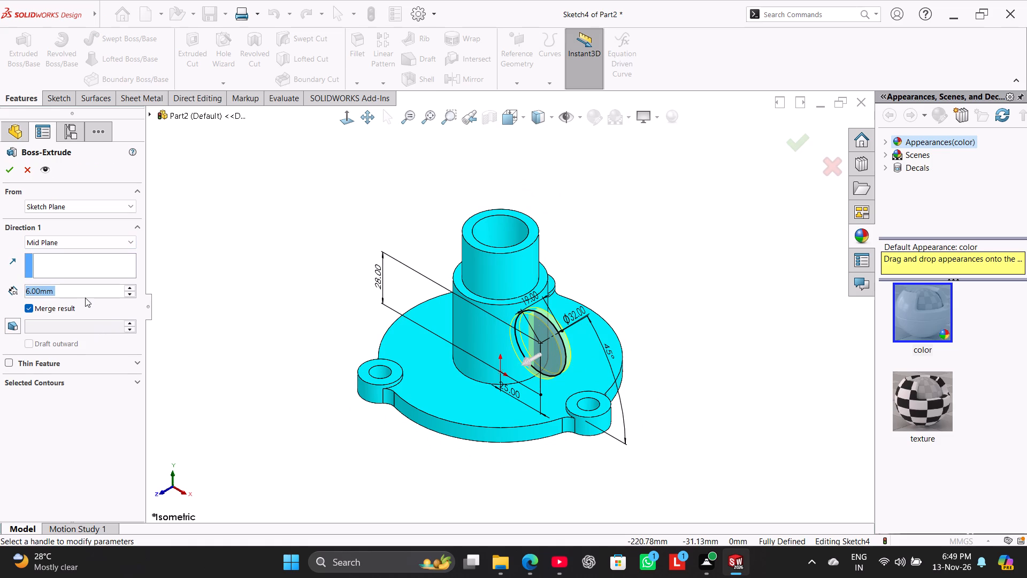
{"action": "type", "text": "44"}
{"action": "key", "text": "Return"}
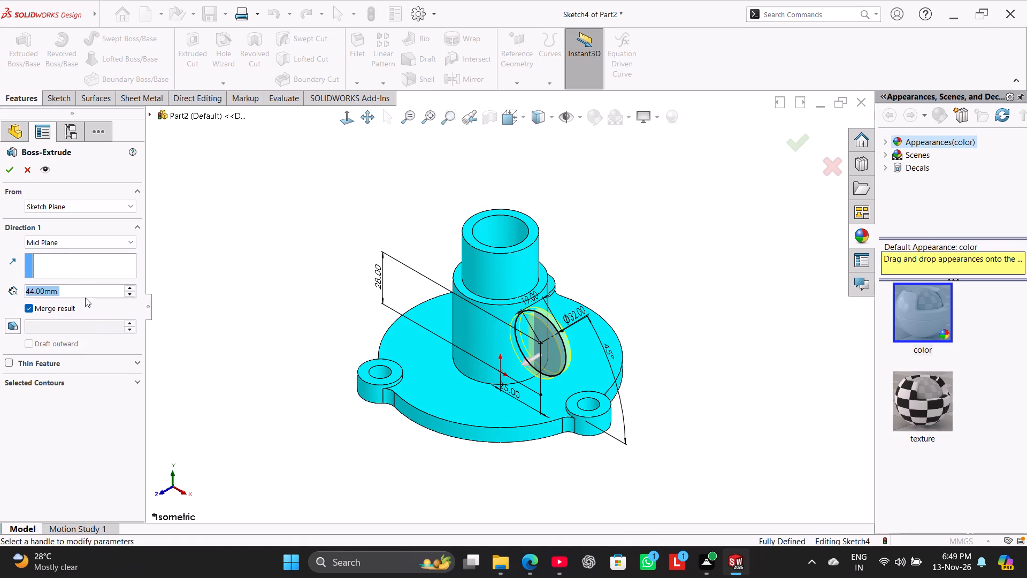
{"action": "left_click", "coordinate": [11, 168]}
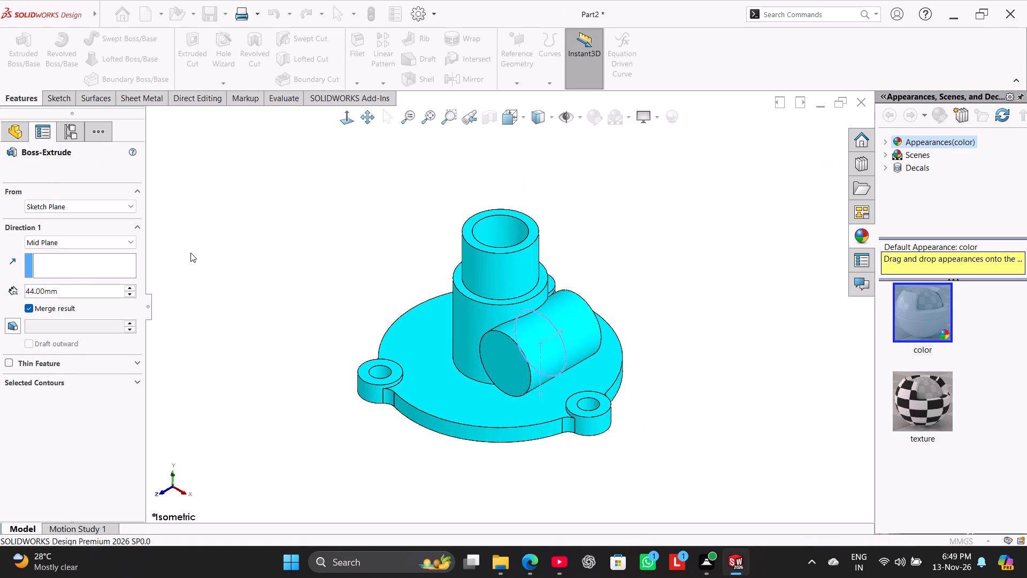
{"action": "left_click", "coordinate": [260, 262]}
Start a reference plane and show the side cylinder's sketch so its slanted centerline can be selected.
{"action": "middle_click_drag", "start_coordinate": [303, 291], "coordinate": [328, 321]}
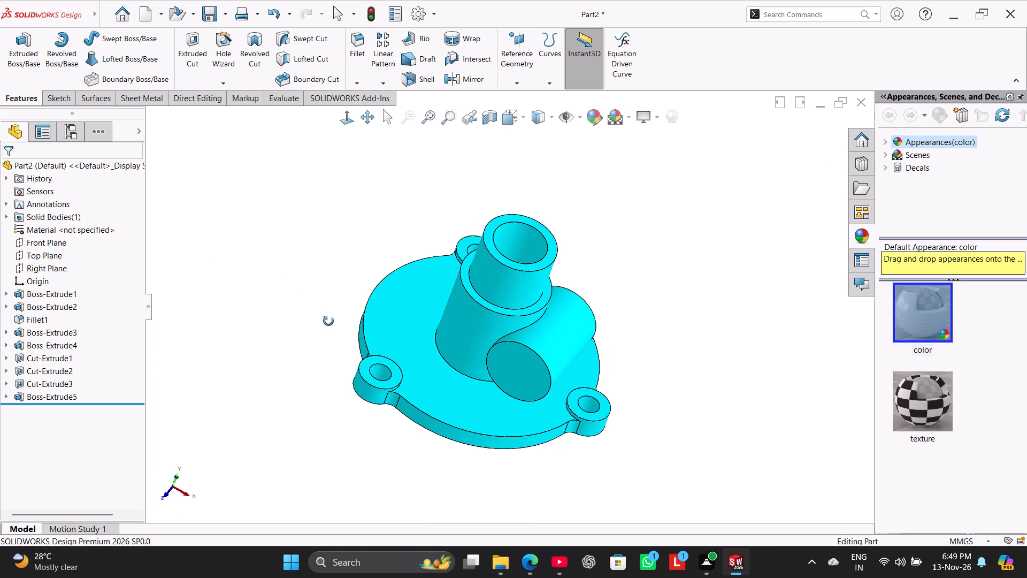
{"action": "middle_click_drag", "start_coordinate": [328, 321], "coordinate": [341, 315]}
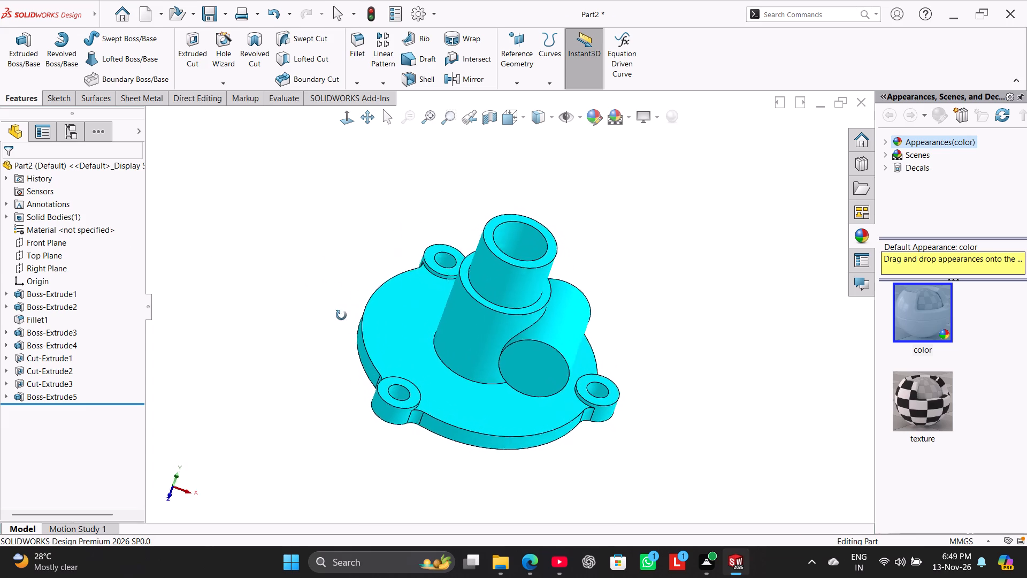
{"action": "middle_click_drag", "start_coordinate": [341, 315], "coordinate": [336, 291]}
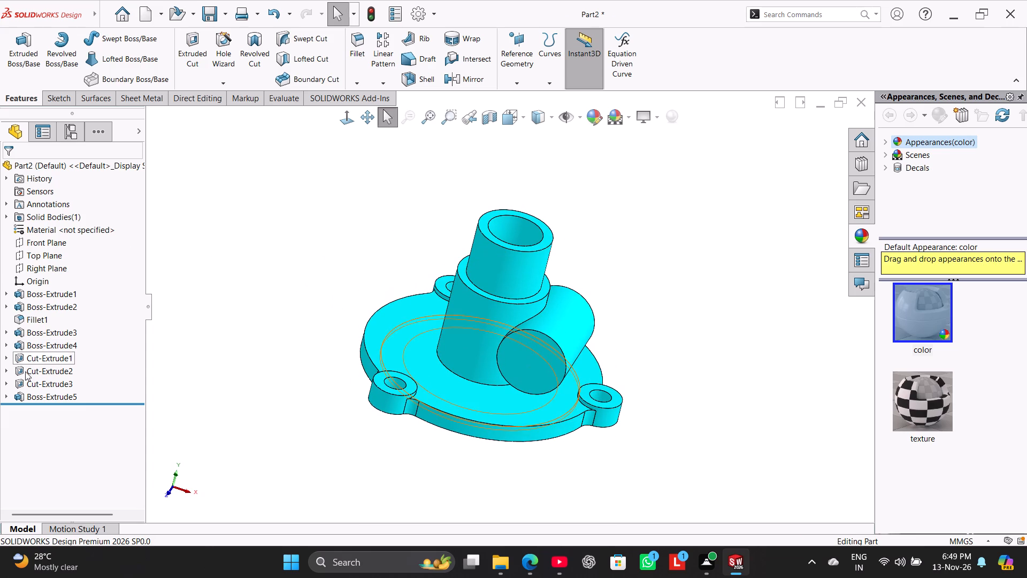
{"action": "left_click_drag", "start_coordinate": [10, 394], "coordinate": [20, 397]}
{"action": "left_click", "coordinate": [49, 409]}
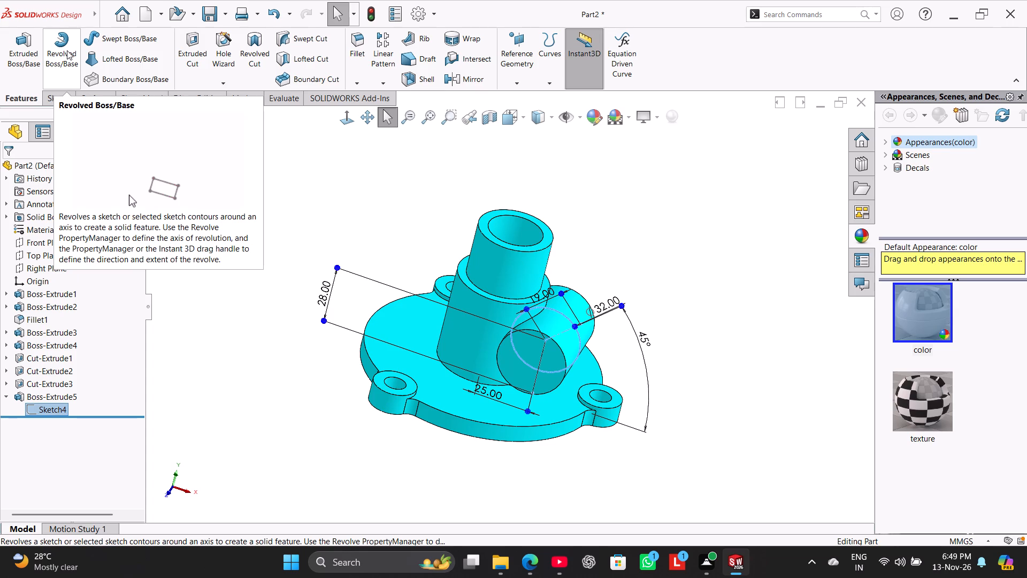
{"action": "left_click", "coordinate": [521, 48]}
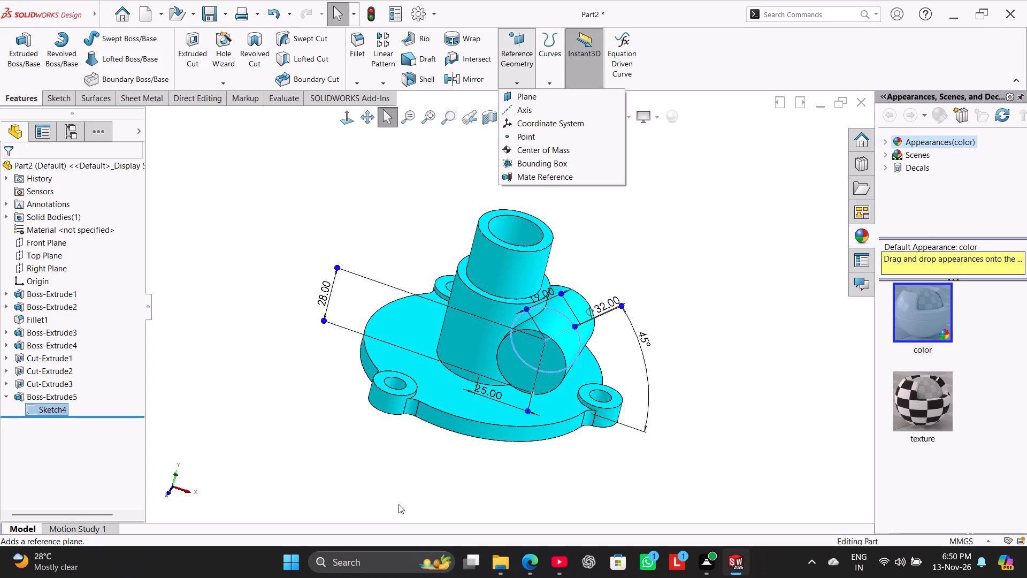
{"action": "scroll", "coordinate": [577, 343], "scroll_direction": "down", "scroll_amount": 1}
{"action": "left_click", "coordinate": [571, 100]}
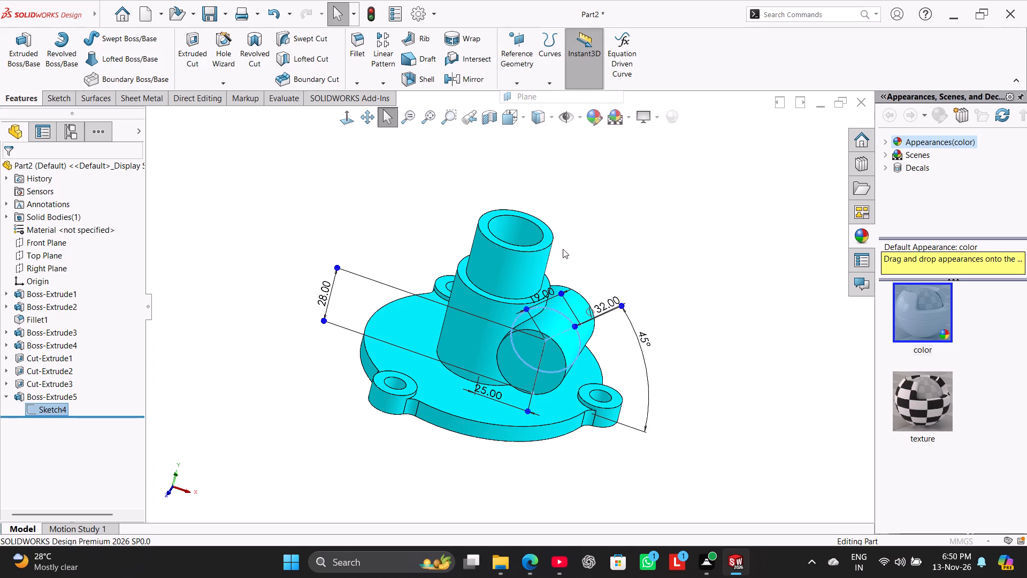
{"action": "scroll", "coordinate": [589, 360], "scroll_direction": "down", "scroll_amount": 2}
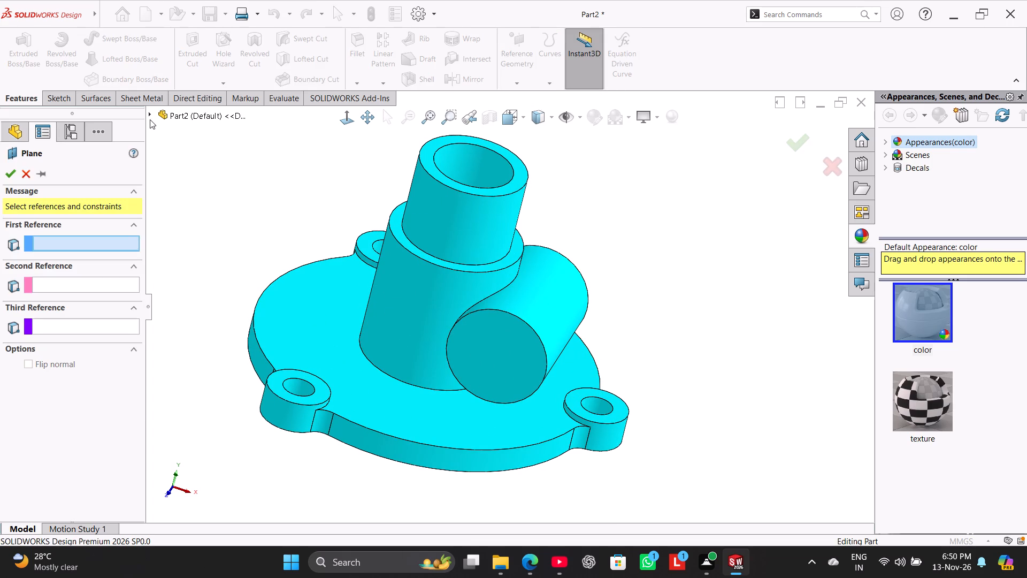
{"action": "left_click", "coordinate": [150, 116]}
{"action": "left_click", "coordinate": [163, 348]}
{"action": "left_click", "coordinate": [183, 356]}
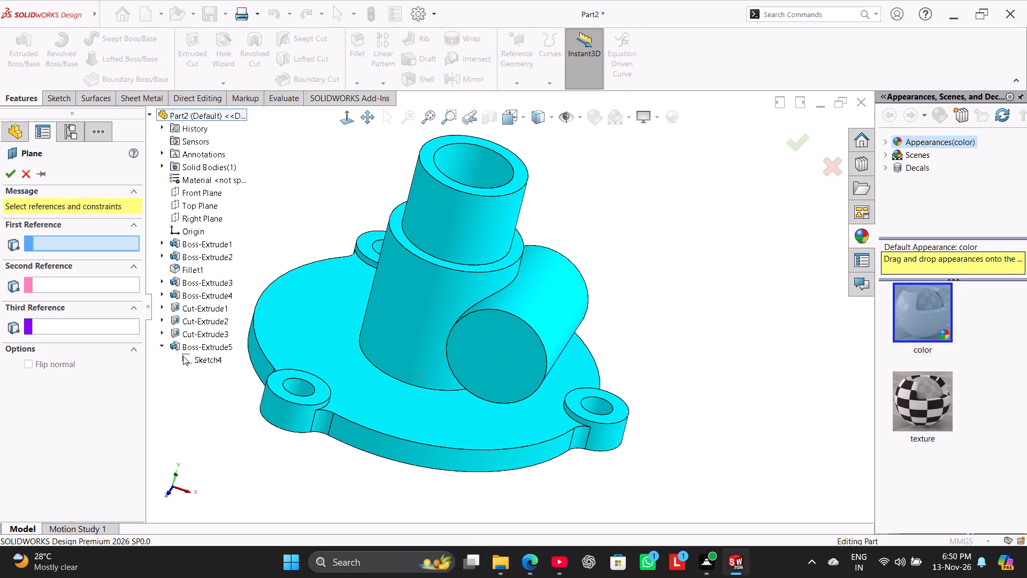
{"action": "right_click", "coordinate": [220, 356]}
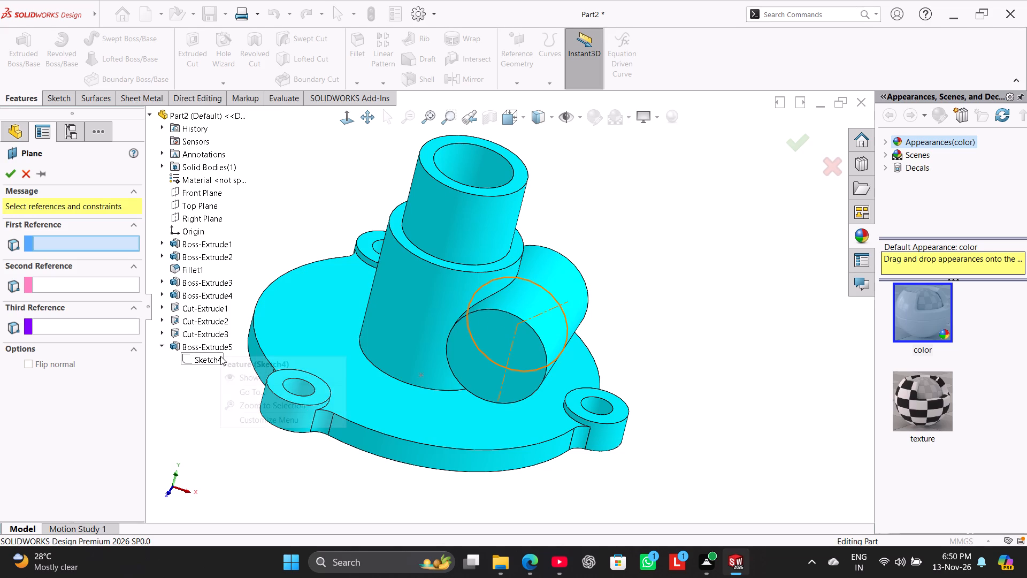
{"action": "left_click", "coordinate": [249, 376]}
Create the reference plane perpendicular to the slanted 19 mm centerline and coincident with its outer endpoint.
{"action": "left_click", "coordinate": [542, 313]}
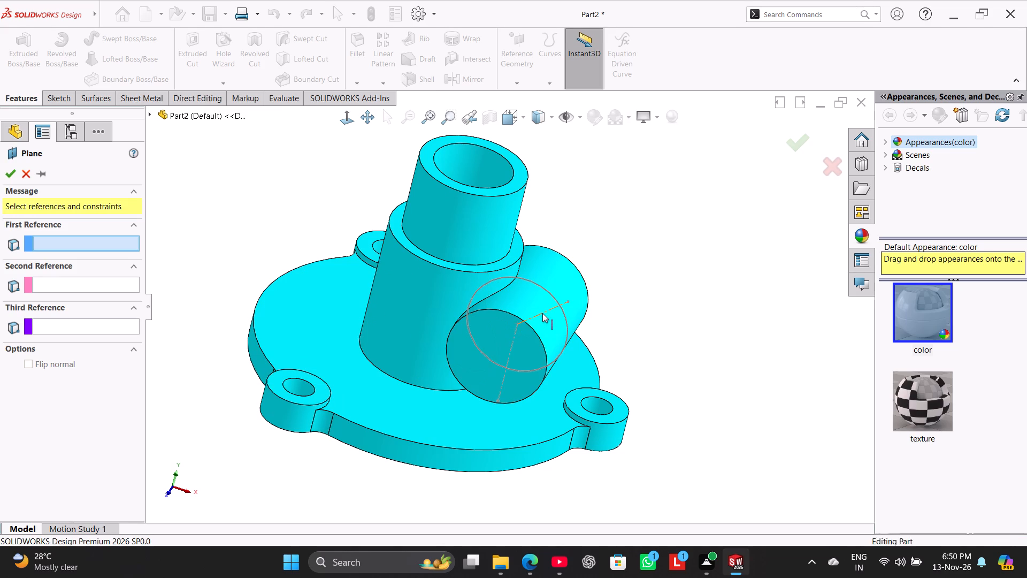
{"action": "scroll", "coordinate": [571, 298], "scroll_direction": "down", "scroll_amount": 5}
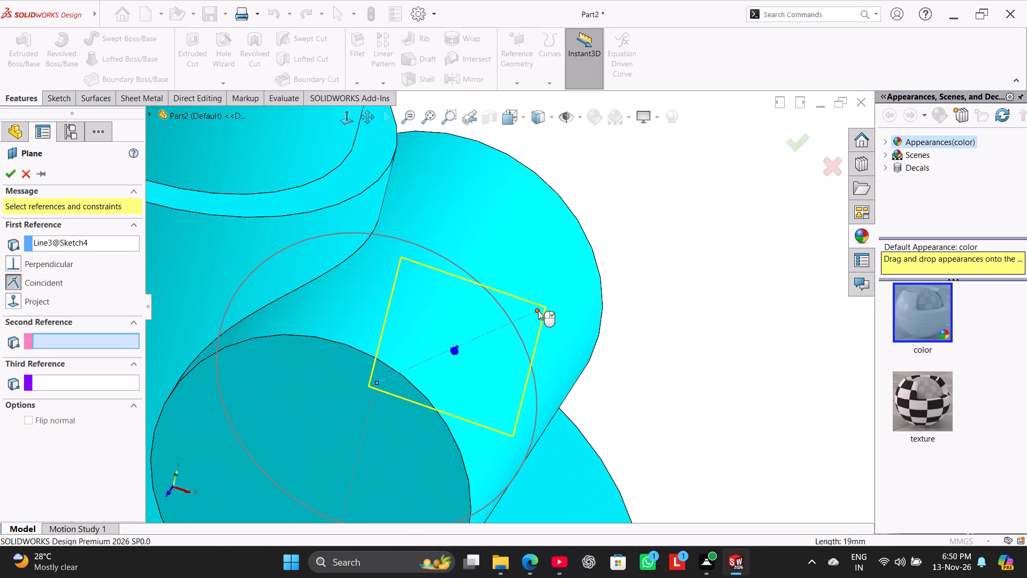
{"action": "left_click", "coordinate": [537, 312]}
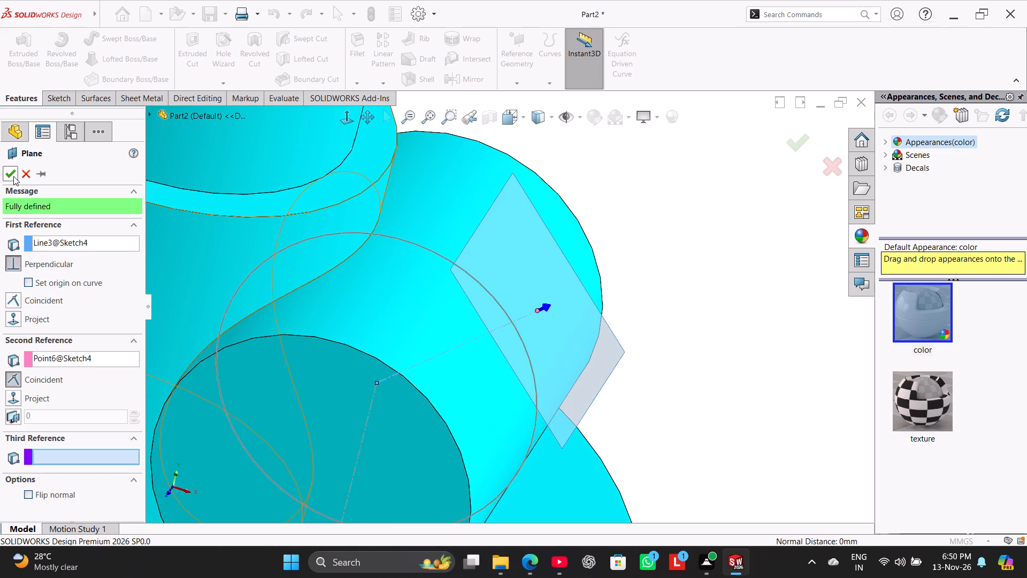
{"action": "left_click", "coordinate": [13, 176]}
Hide the side cylinder's sketch.
{"action": "scroll", "coordinate": [456, 288], "scroll_direction": "up", "scroll_amount": 6}
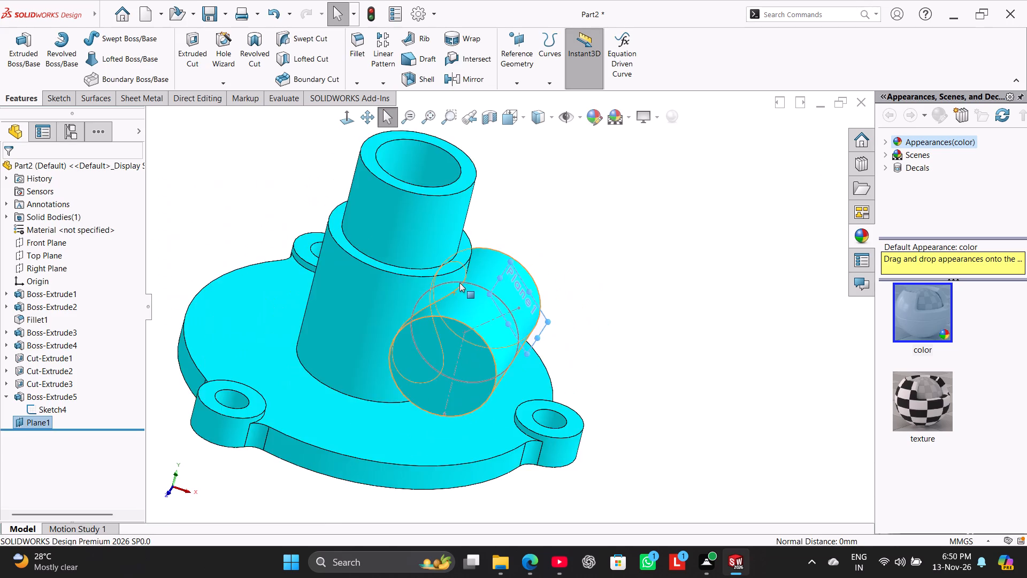
{"action": "scroll", "coordinate": [461, 279], "scroll_direction": "up", "scroll_amount": 3}
{"action": "left_click", "coordinate": [272, 248]}
{"action": "right_click", "coordinate": [60, 407]}
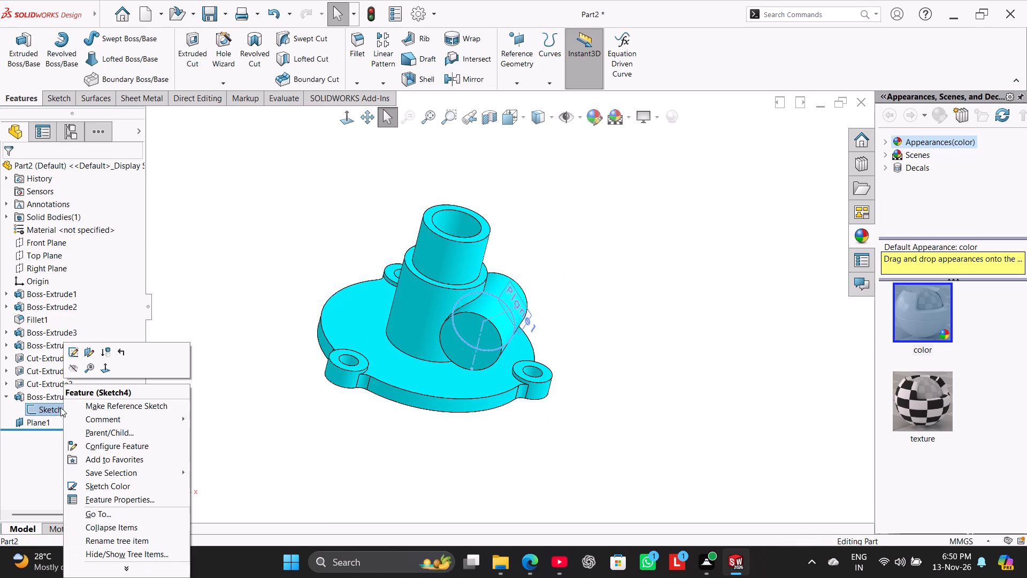
{"action": "left_click", "coordinate": [70, 371]}
{"action": "left_click", "coordinate": [172, 353]}
Open a sketch on the new angled plane and draw a circle about 24 mm in diameter, clear of the body.
{"action": "right_click", "coordinate": [38, 422]}
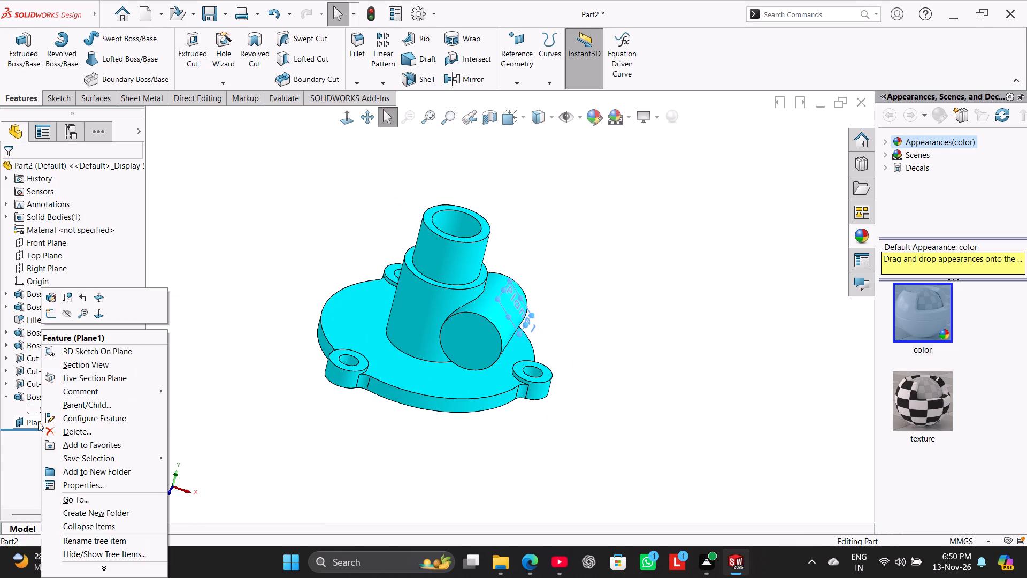
{"action": "left_click", "coordinate": [50, 311]}
{"action": "left_click", "coordinate": [219, 286]}
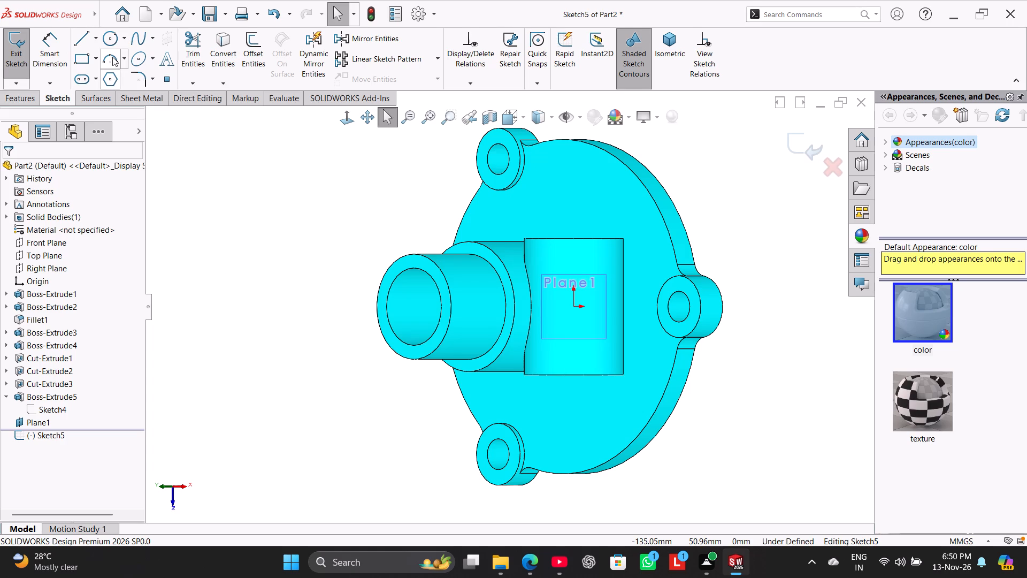
{"action": "left_click", "coordinate": [109, 40]}
{"action": "left_click", "coordinate": [283, 299]}
{"action": "left_click", "coordinate": [299, 333]}
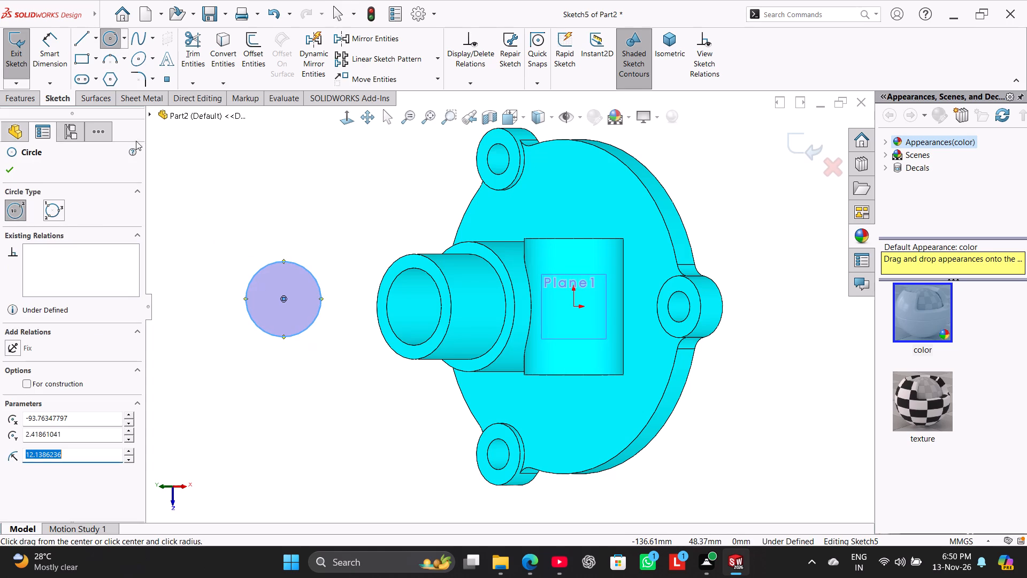
Dimension the circle's diameter to 20 mm.
{"action": "left_click", "coordinate": [51, 60]}
{"action": "left_click", "coordinate": [268, 331]}
{"action": "left_click", "coordinate": [248, 376]}
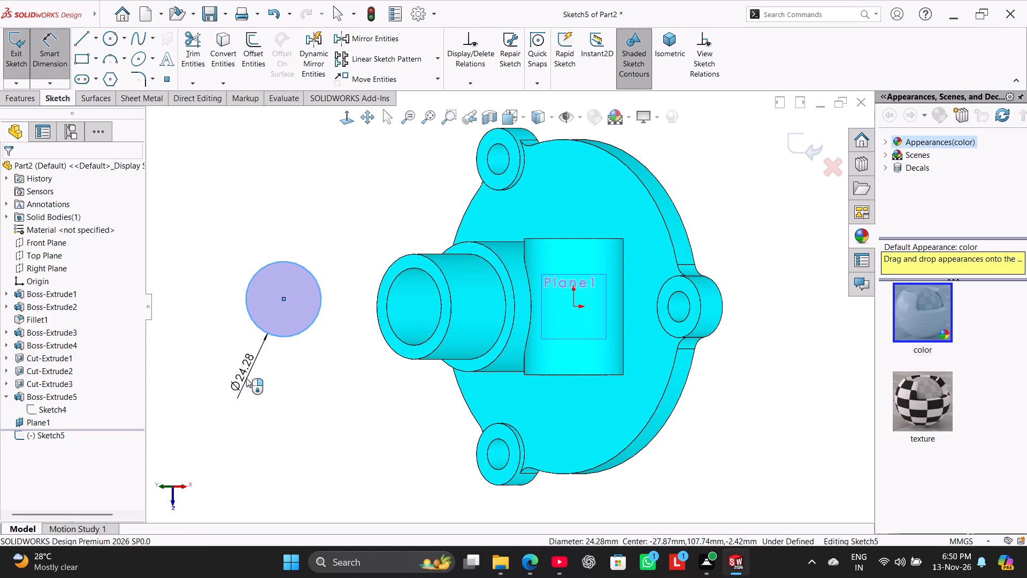
{"action": "type", "text": "20"}
{"action": "key", "text": "Return"}
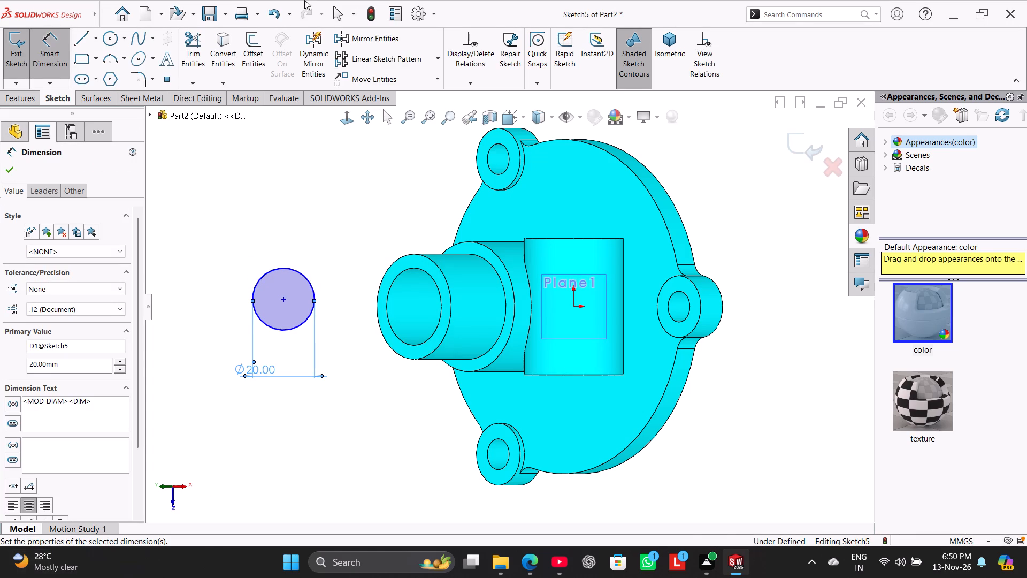
{"action": "left_click", "coordinate": [310, 447]}
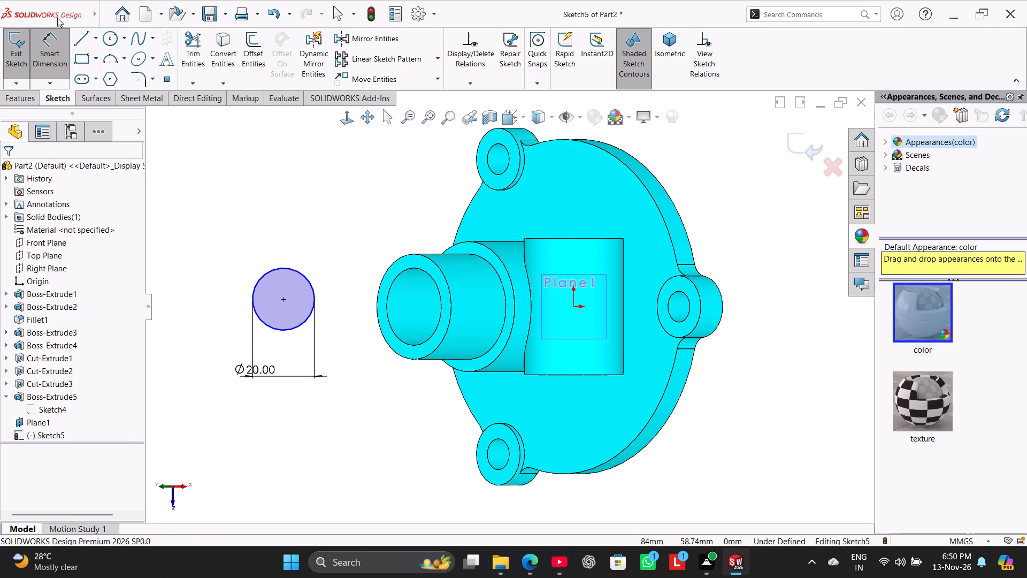
{"action": "right_click", "coordinate": [193, 155]}
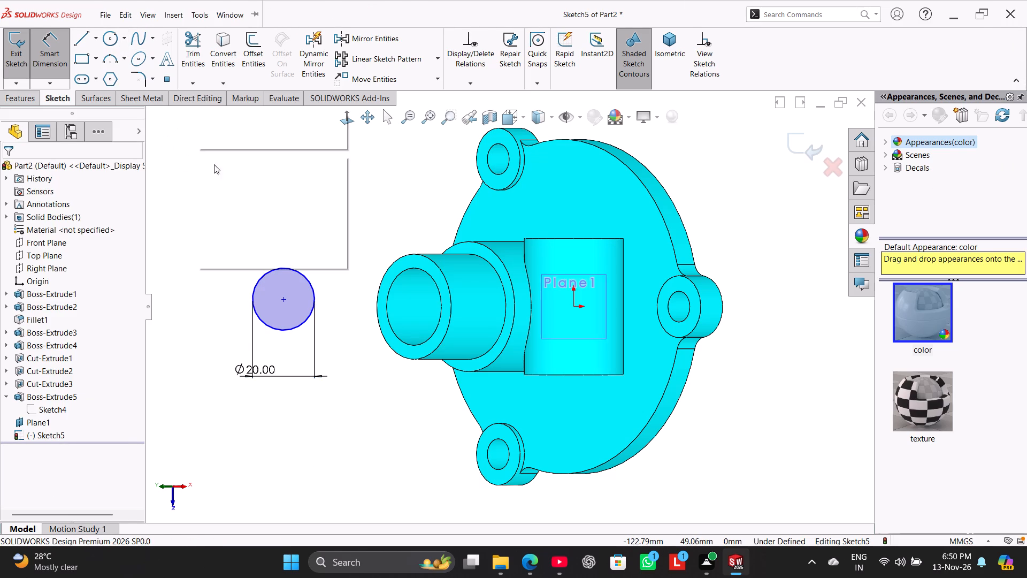
{"action": "left_click", "coordinate": [232, 193]}
Examine the 20 mm circle's centre and the sketch origin in relation to the side cylinder.
{"action": "left_click", "coordinate": [286, 299], "text": "ctrl"}
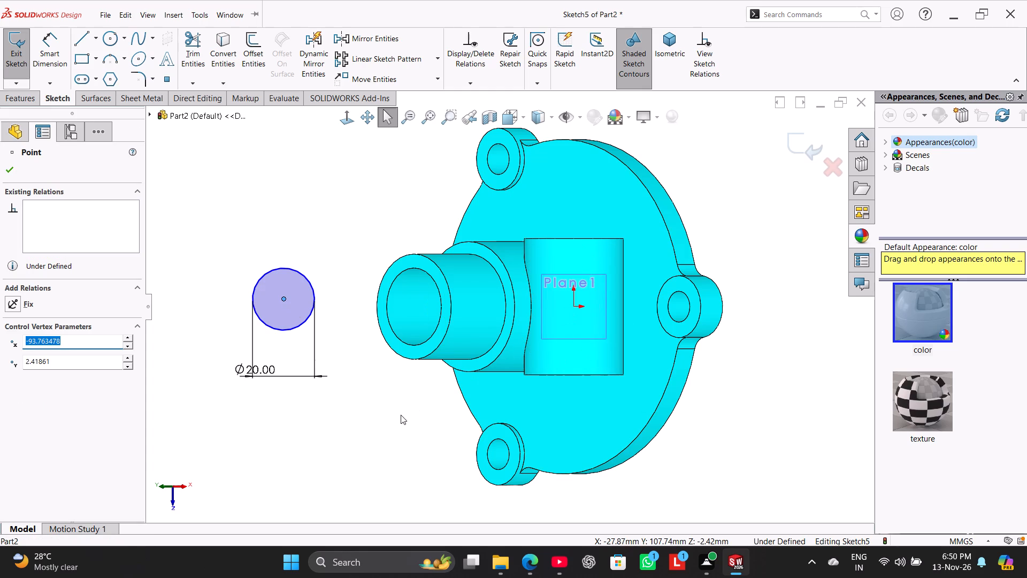
{"action": "left_click", "coordinate": [415, 403]}
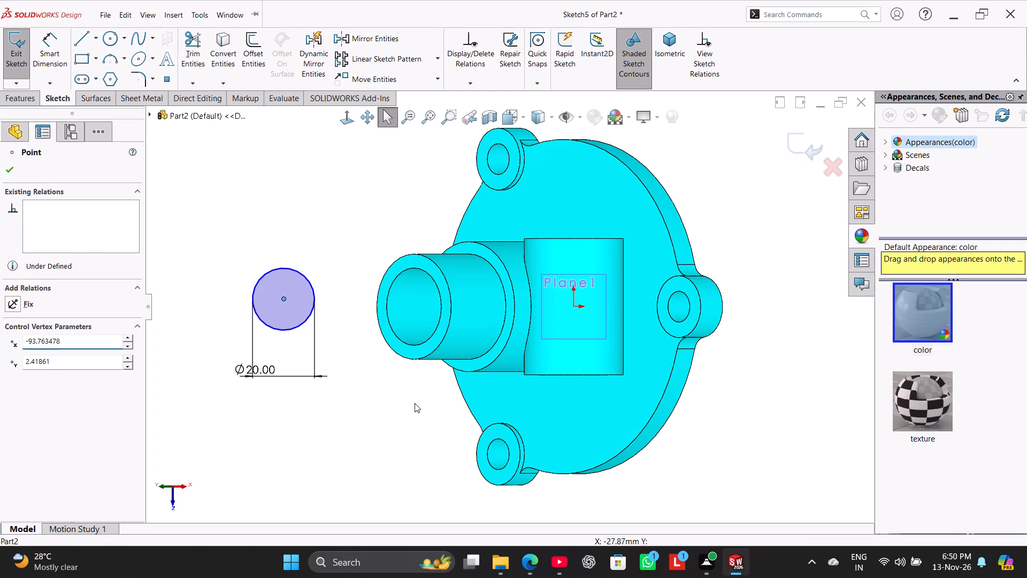
{"action": "middle_click_drag", "start_coordinate": [413, 400], "coordinate": [437, 348]}
{"action": "left_click", "coordinate": [326, 250], "text": "ctrl"}
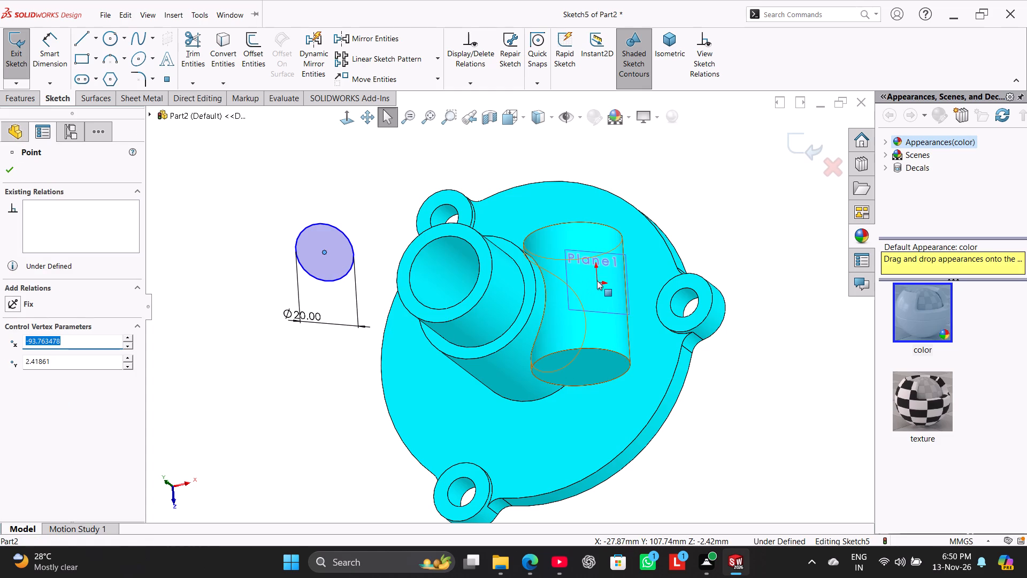
{"action": "left_click", "coordinate": [715, 361]}
{"action": "scroll", "coordinate": [591, 304], "scroll_direction": "down", "scroll_amount": 7}
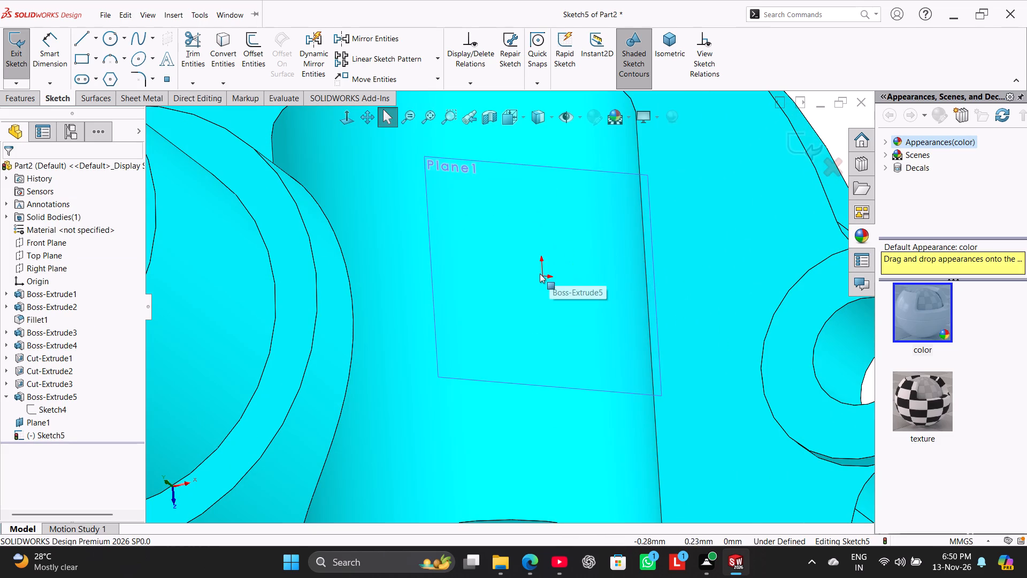
{"action": "scroll", "coordinate": [546, 299], "scroll_direction": "up", "scroll_amount": 10}
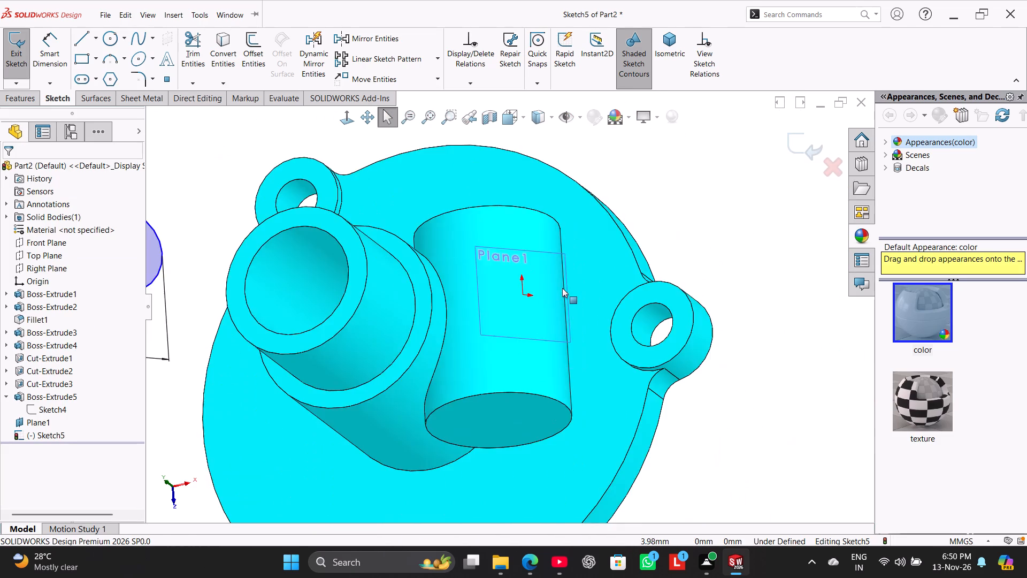
{"action": "scroll", "coordinate": [562, 288], "scroll_direction": "up", "scroll_amount": 3}
{"action": "left_click", "coordinate": [262, 402]}
{"action": "middle_click_drag", "start_coordinate": [291, 390], "coordinate": [264, 392]}
{"action": "left_click", "coordinate": [282, 442]}
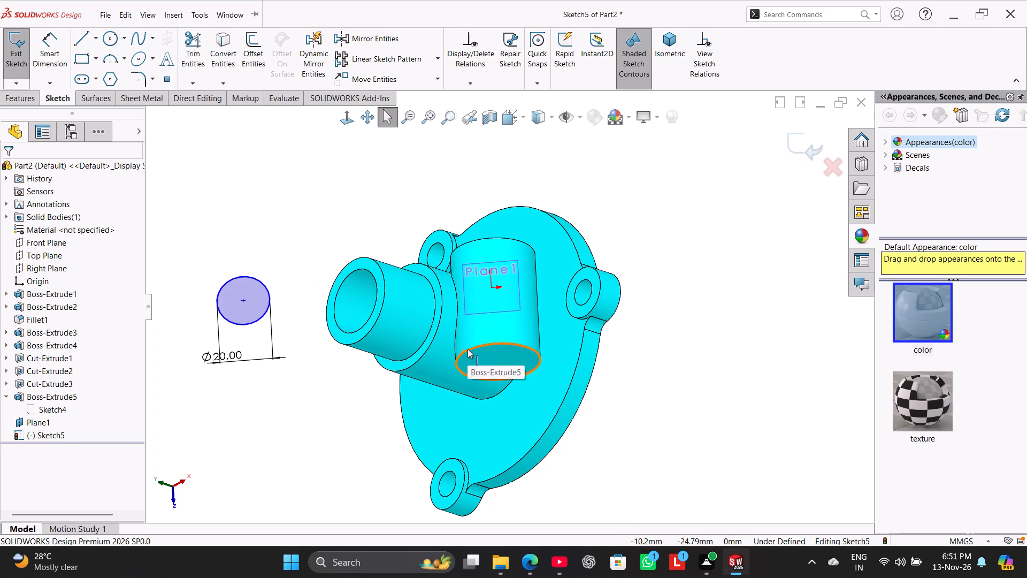
{"action": "left_click", "coordinate": [320, 415]}
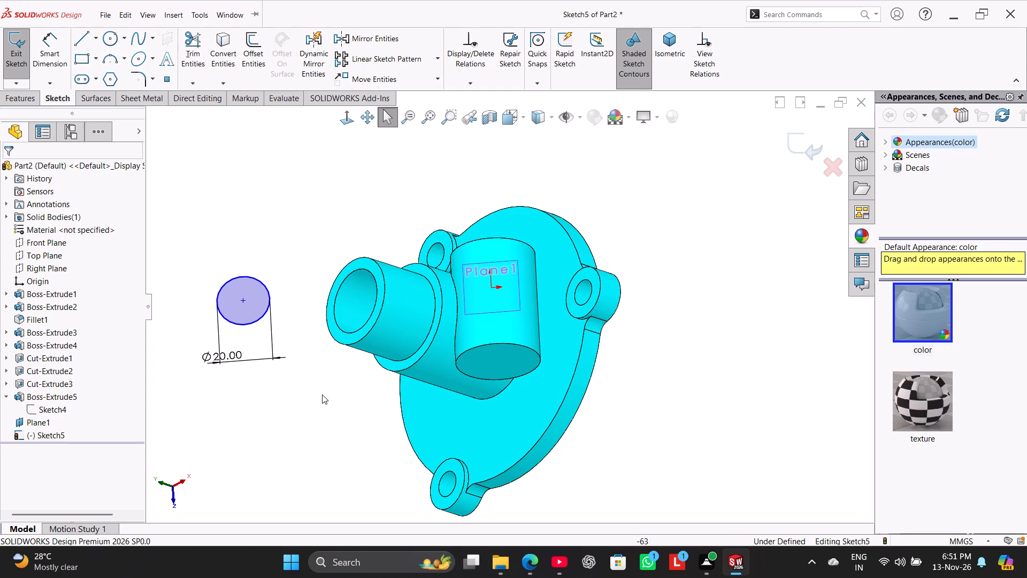
Reopen the circle's sketch for editing and move the 20 mm circle to about X -63 mm, Y -33 mm, clear of the body.
{"action": "right_click_drag", "start_coordinate": [302, 399], "coordinate": [353, 332]}
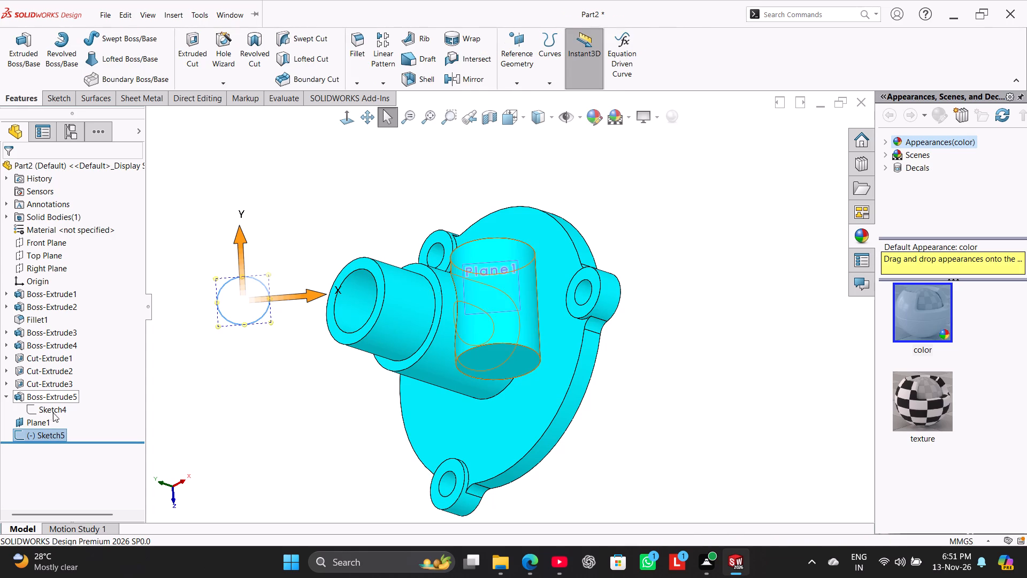
{"action": "left_click", "coordinate": [9, 399]}
{"action": "right_click", "coordinate": [47, 424]}
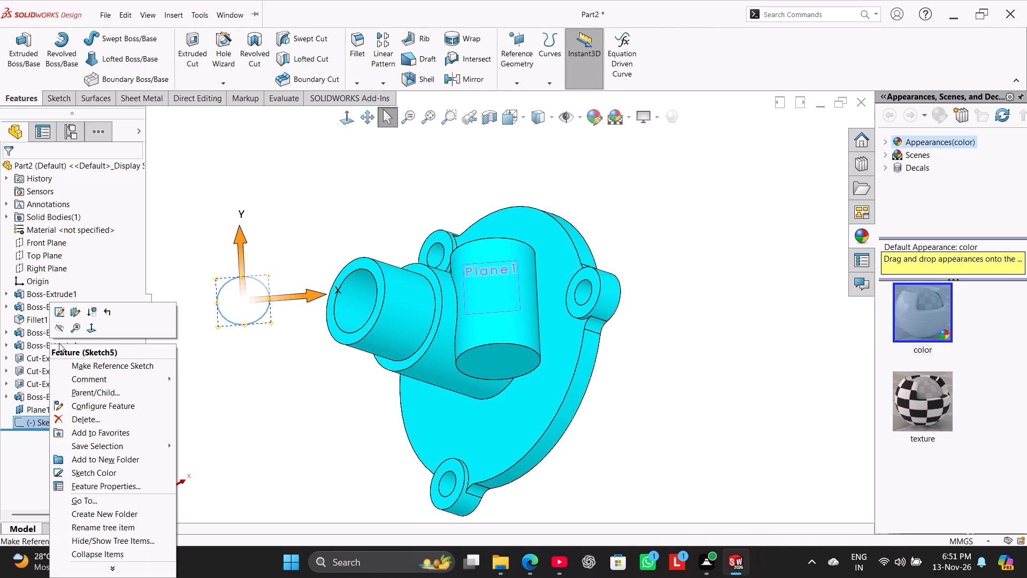
{"action": "left_click", "coordinate": [62, 309]}
{"action": "left_click", "coordinate": [256, 350]}
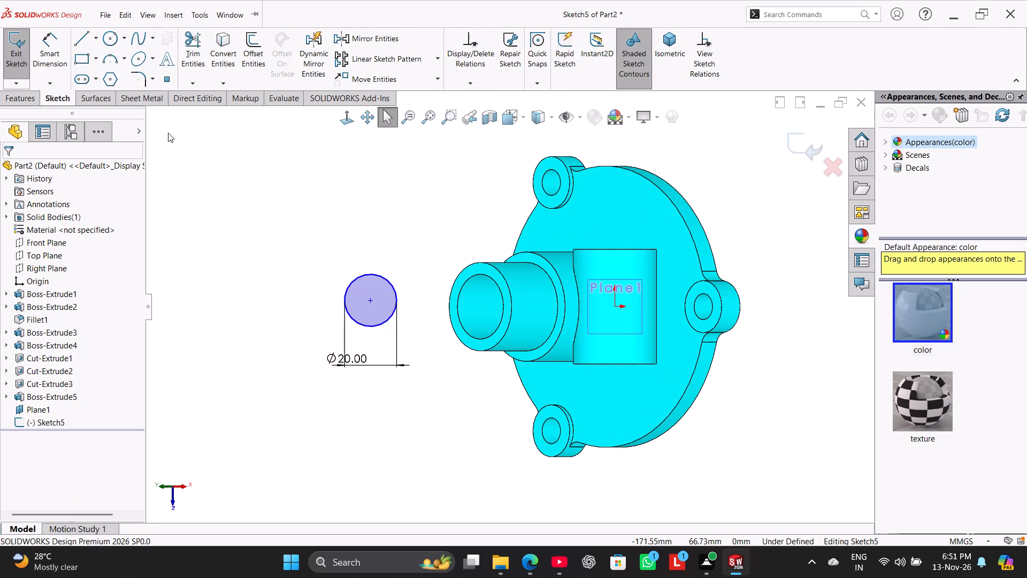
{"action": "left_click_drag", "start_coordinate": [371, 300], "coordinate": [609, 310]}
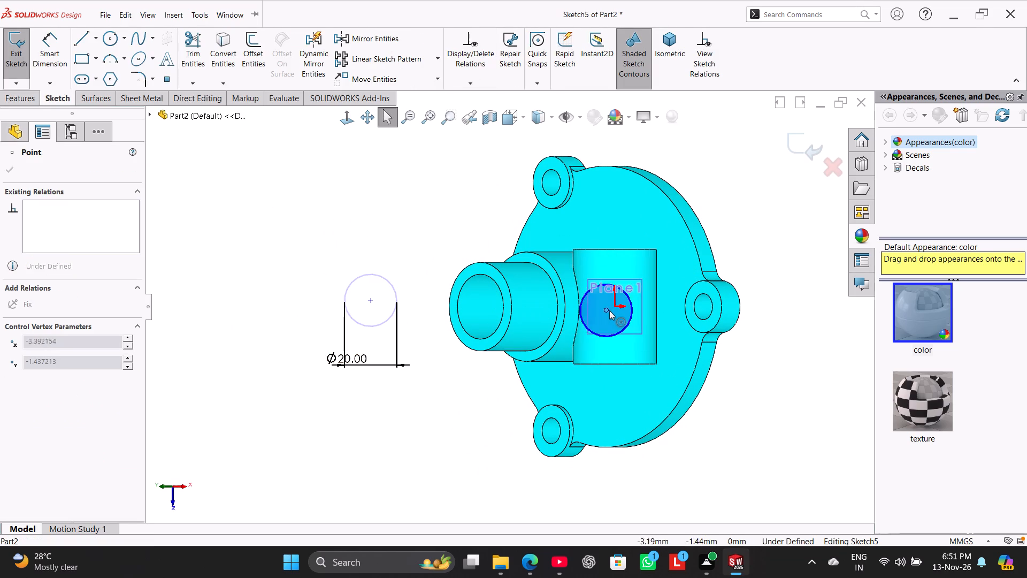
{"action": "left_click_drag", "start_coordinate": [609, 310], "coordinate": [452, 392]}
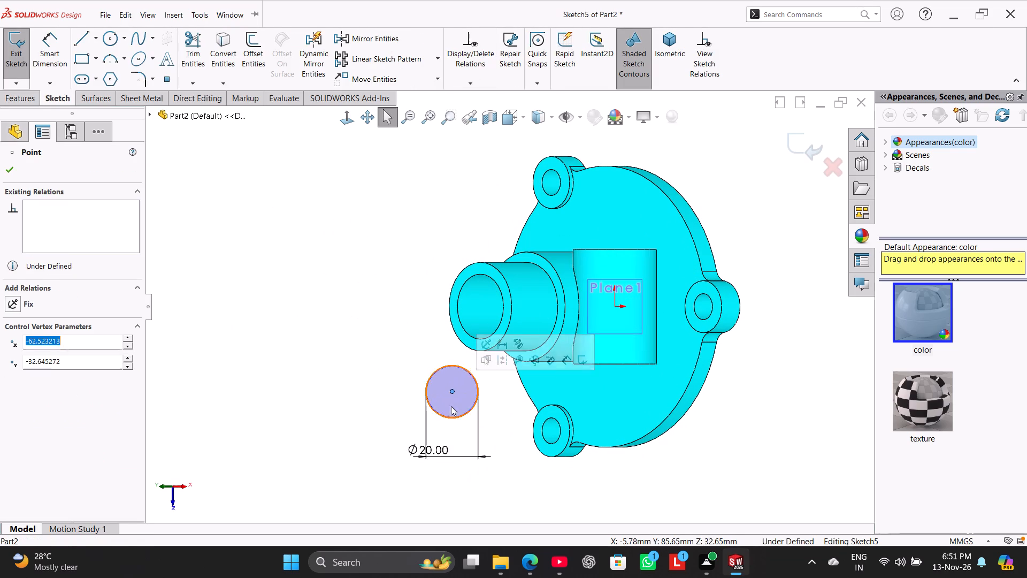
{"action": "left_click", "coordinate": [356, 461]}
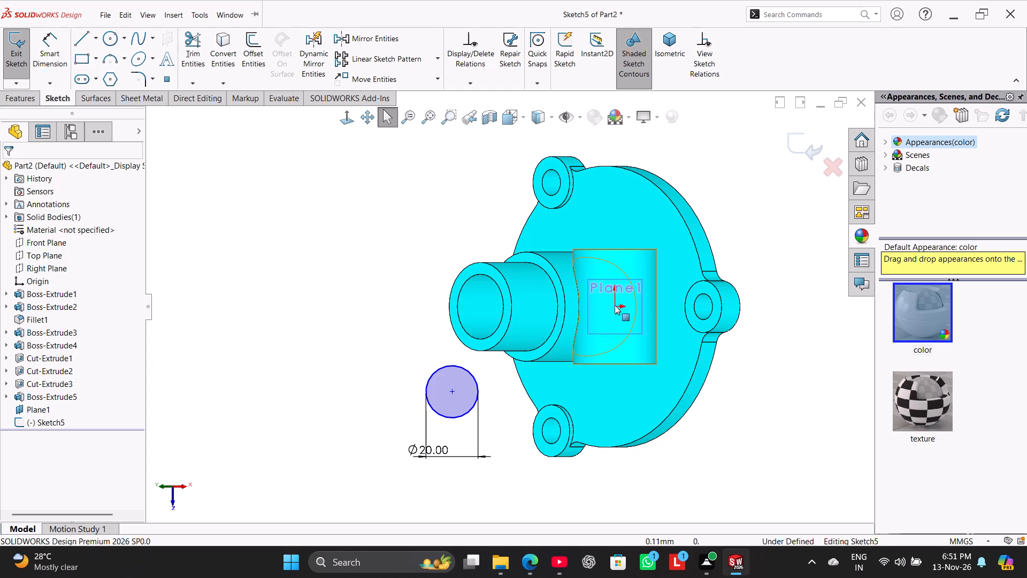
Examine the sketch origin on the side cylinder from several angles, leaving and reopening the 20 mm circle's sketch.
{"action": "scroll", "coordinate": [624, 306], "scroll_direction": "down", "scroll_amount": 6}
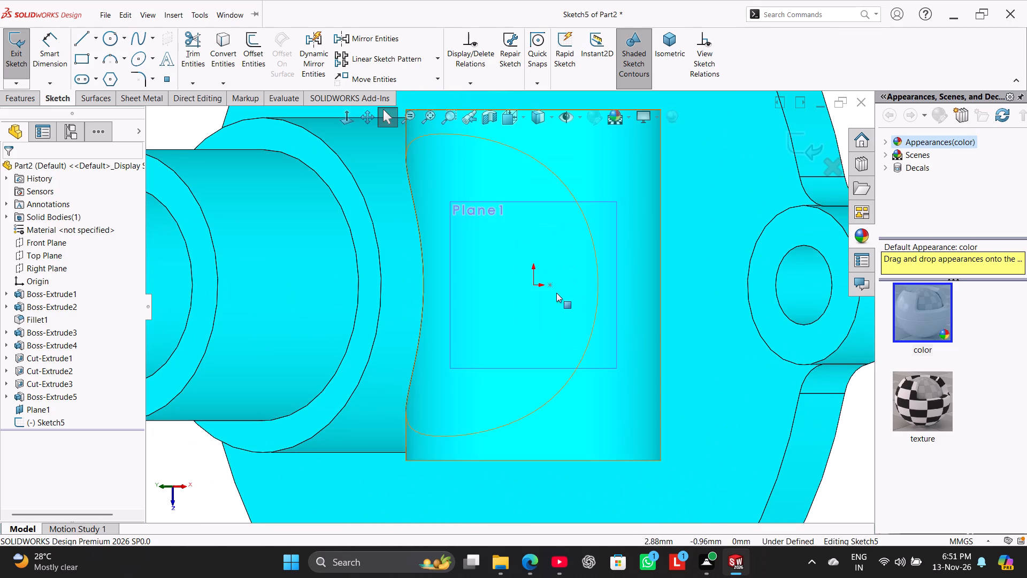
{"action": "middle_click_drag", "start_coordinate": [574, 351], "coordinate": [584, 270]}
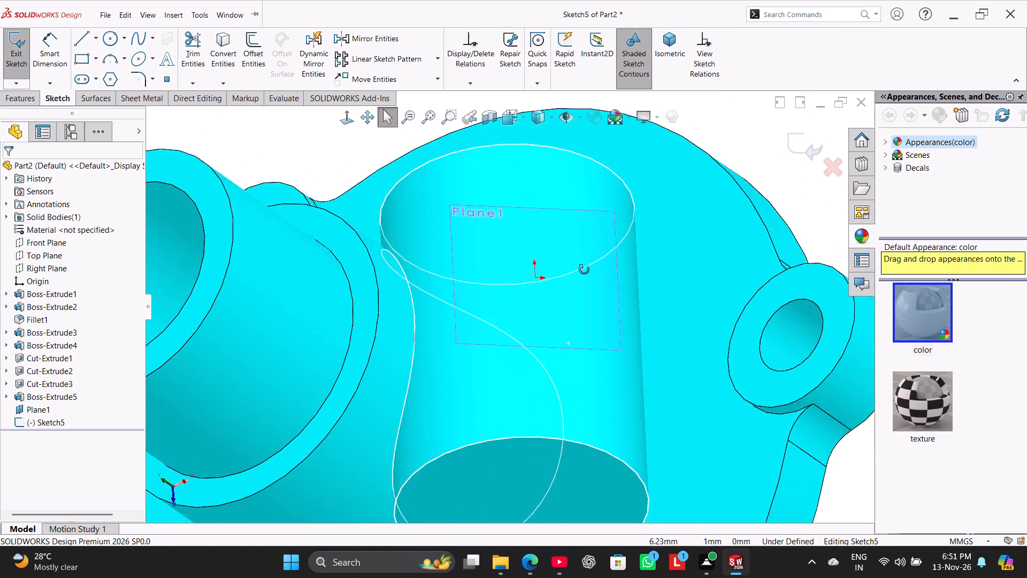
{"action": "middle_click_drag", "start_coordinate": [584, 270], "coordinate": [589, 294]}
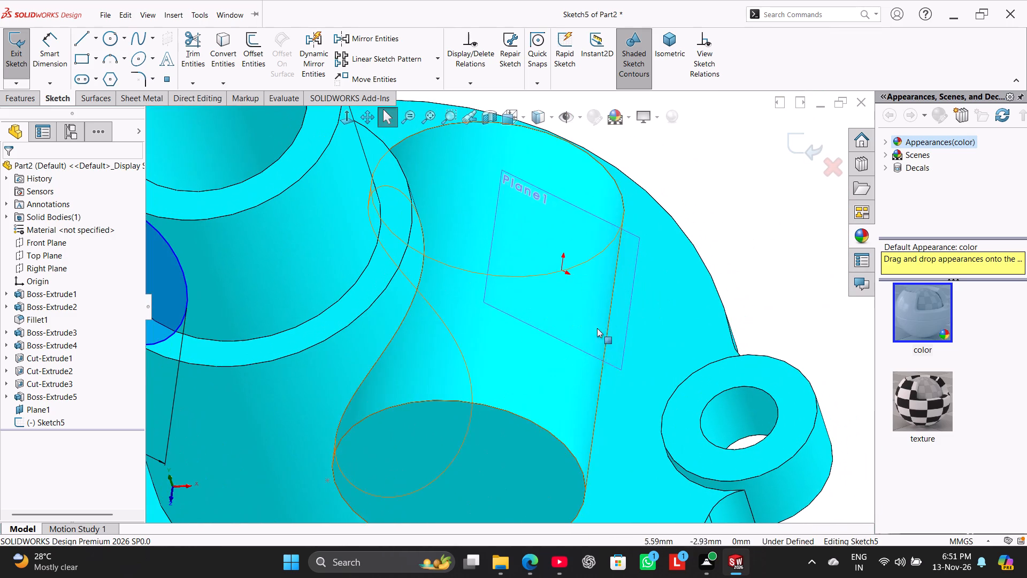
{"action": "right_click_drag", "start_coordinate": [581, 373], "coordinate": [657, 284]}
{"action": "scroll", "coordinate": [591, 362], "scroll_direction": "up", "scroll_amount": 5}
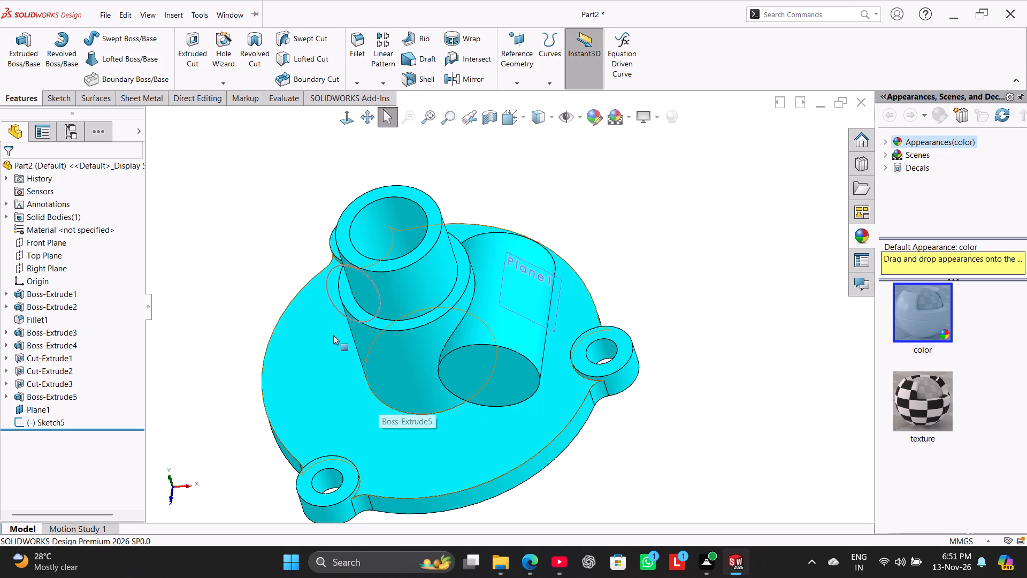
{"action": "left_click", "coordinate": [59, 420]}
{"action": "left_click", "coordinate": [70, 395]}
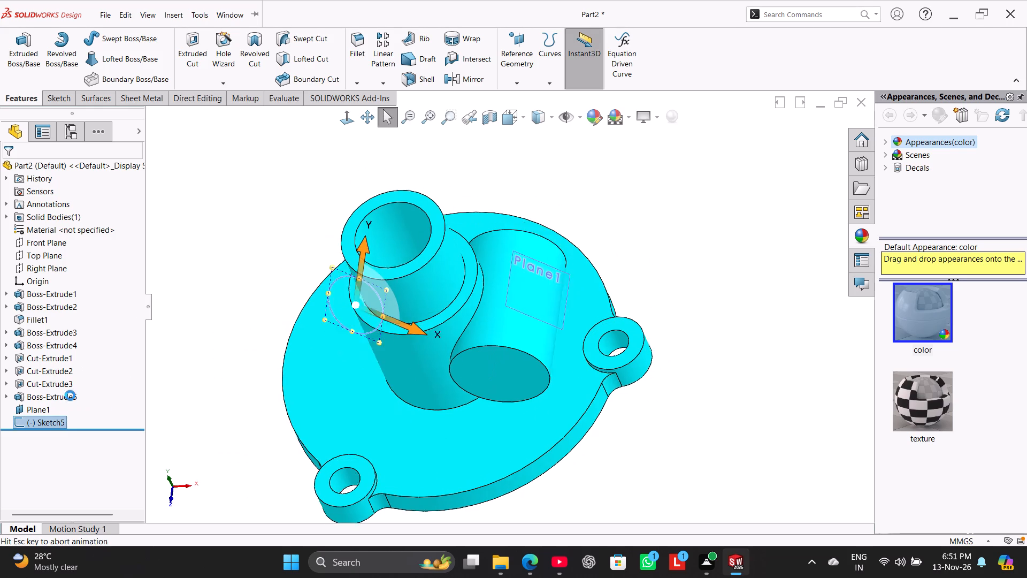
{"action": "left_click", "coordinate": [342, 370]}
{"action": "middle_click_drag", "start_coordinate": [340, 346], "coordinate": [339, 190]}
{"action": "left_click", "coordinate": [338, 363]}
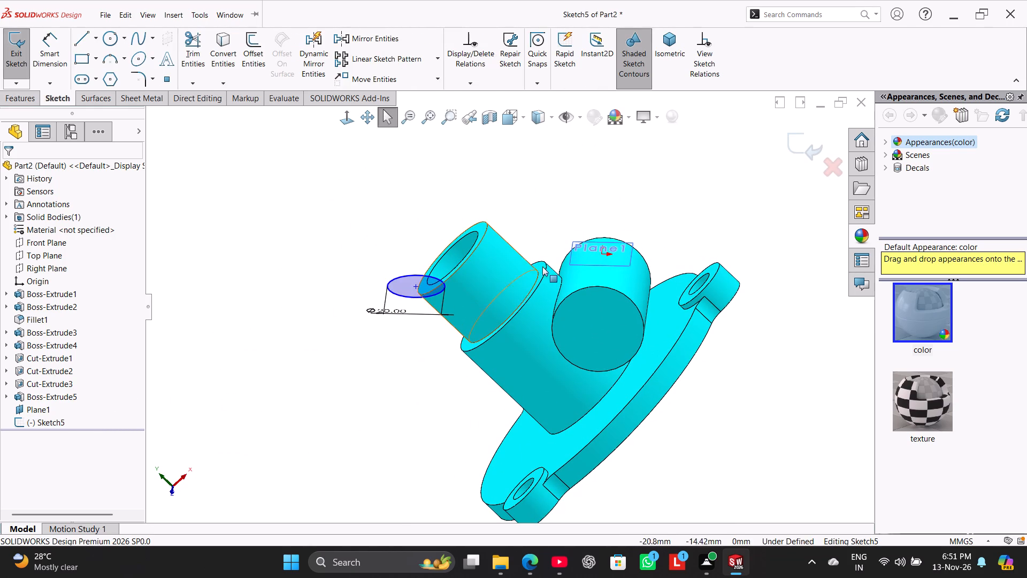
Examine the side cylinder's profile sketch and the sketch origin with hidden lines visible, restoring the shaded display with edges.
{"action": "left_click", "coordinate": [600, 252]}
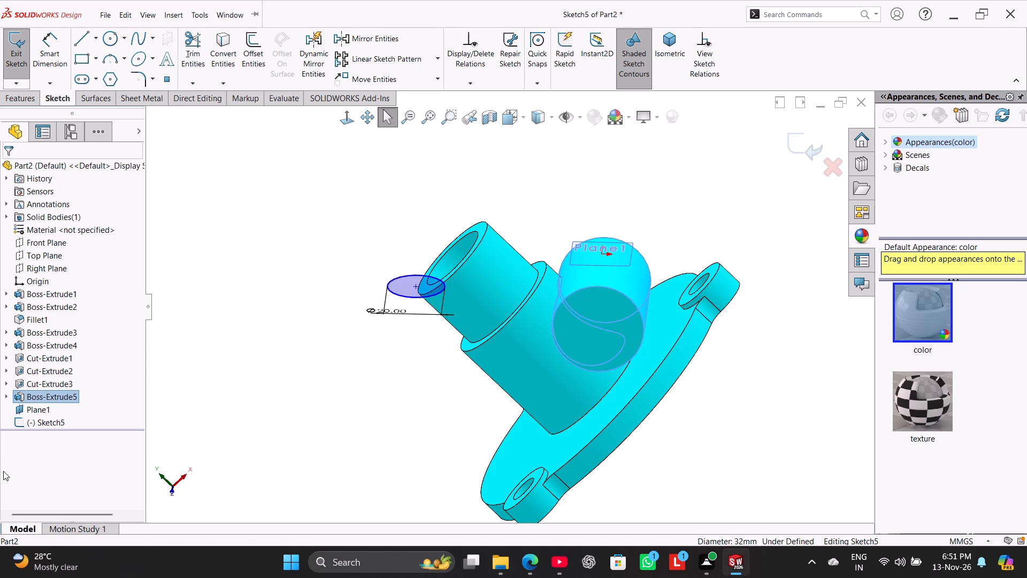
{"action": "left_click", "coordinate": [6, 396]}
{"action": "right_click", "coordinate": [47, 408]}
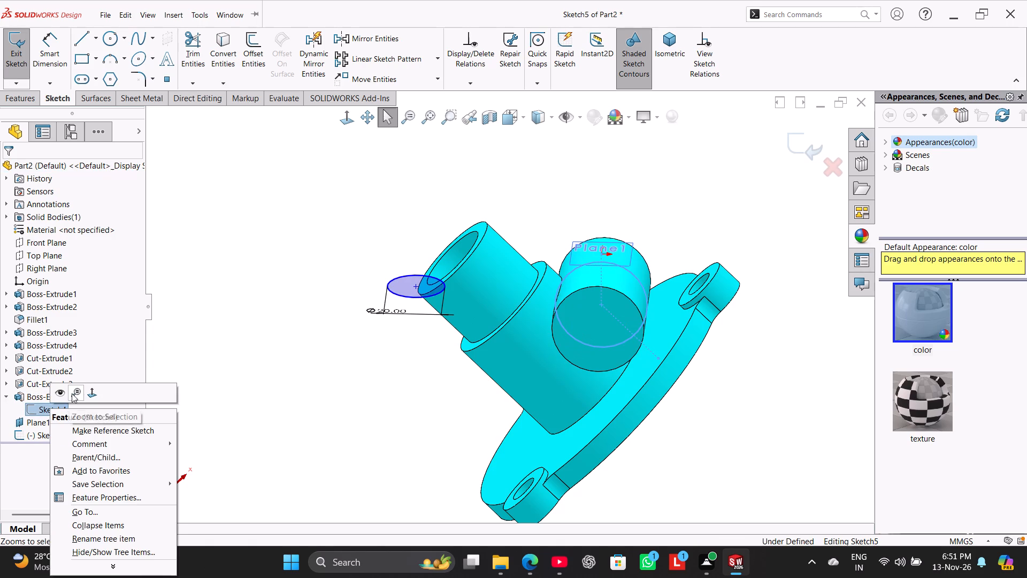
{"action": "left_click", "coordinate": [9, 396]}
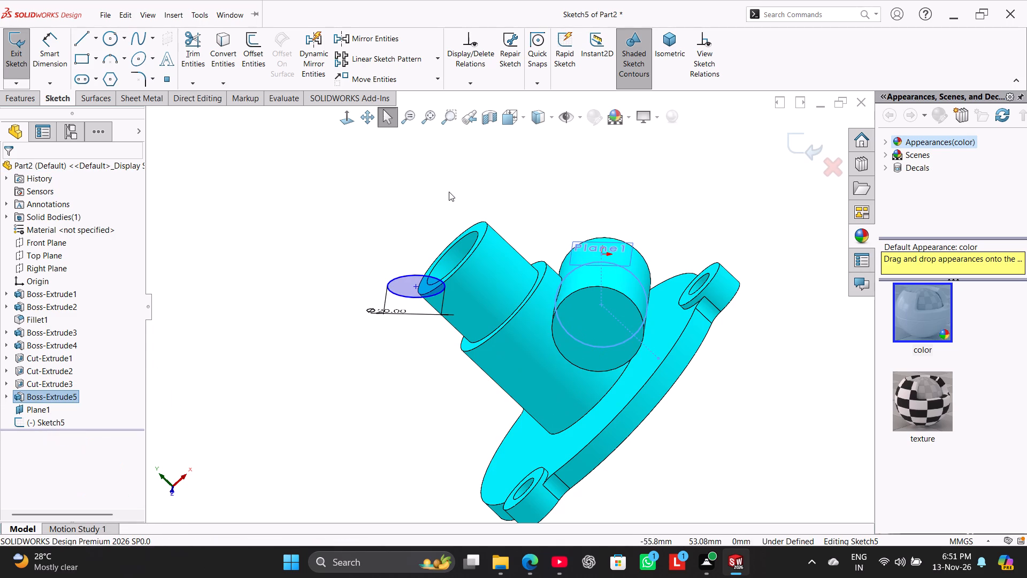
{"action": "left_click", "coordinate": [555, 120]}
{"action": "left_click", "coordinate": [540, 201]}
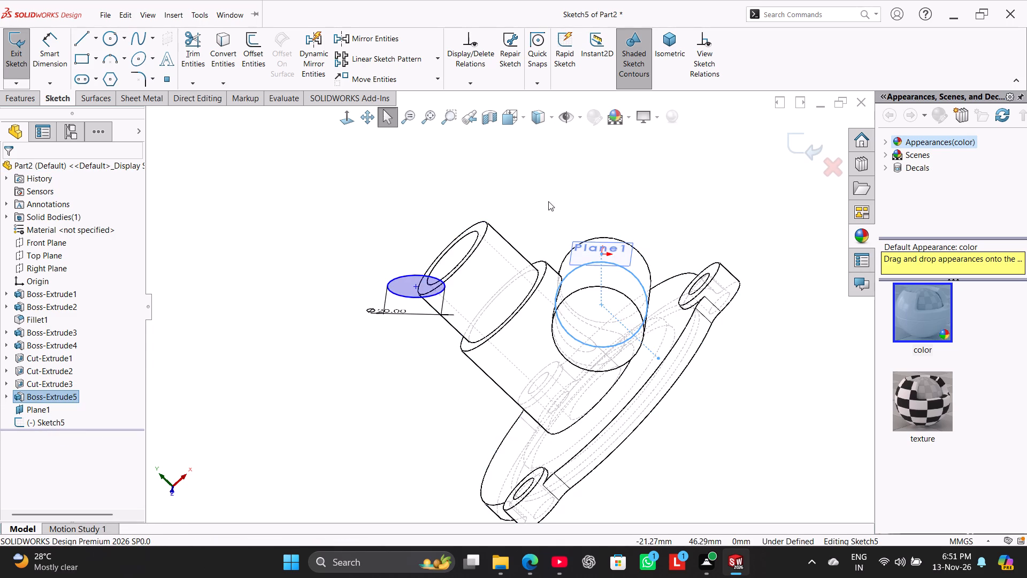
{"action": "middle_click_drag", "start_coordinate": [548, 201], "coordinate": [556, 275]}
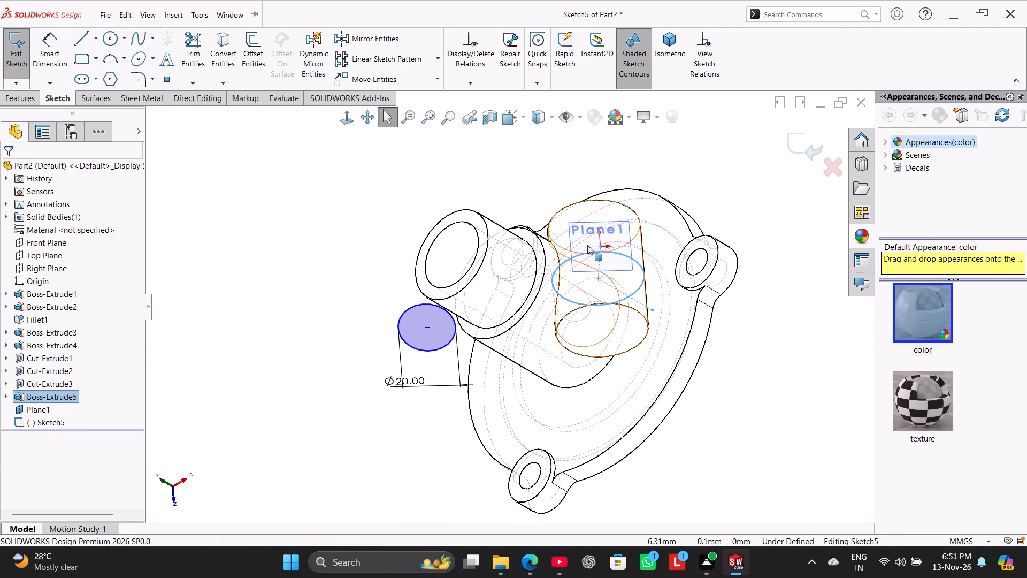
{"action": "scroll", "coordinate": [605, 265], "scroll_direction": "down", "scroll_amount": 7}
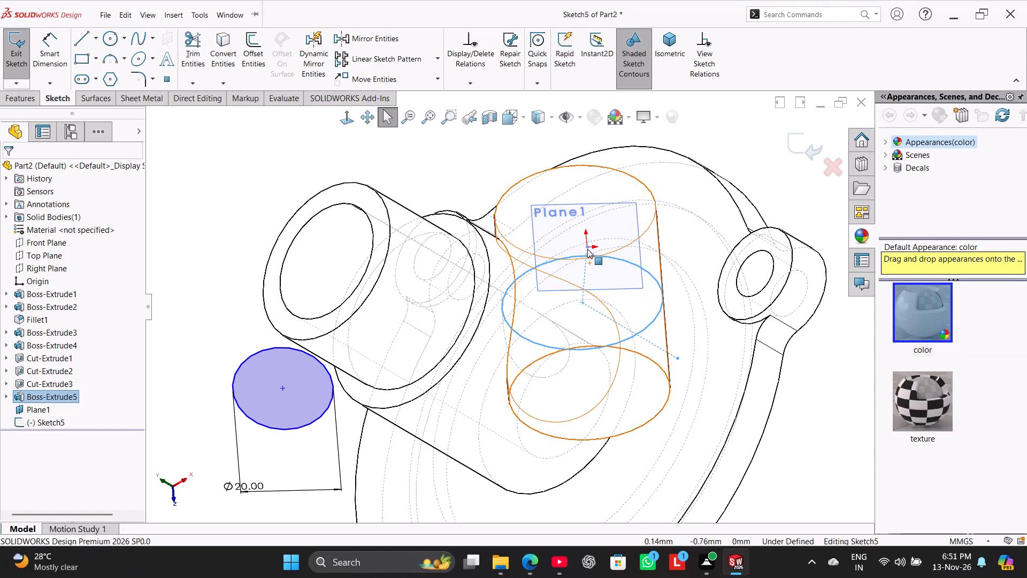
{"action": "left_click", "coordinate": [587, 247]}
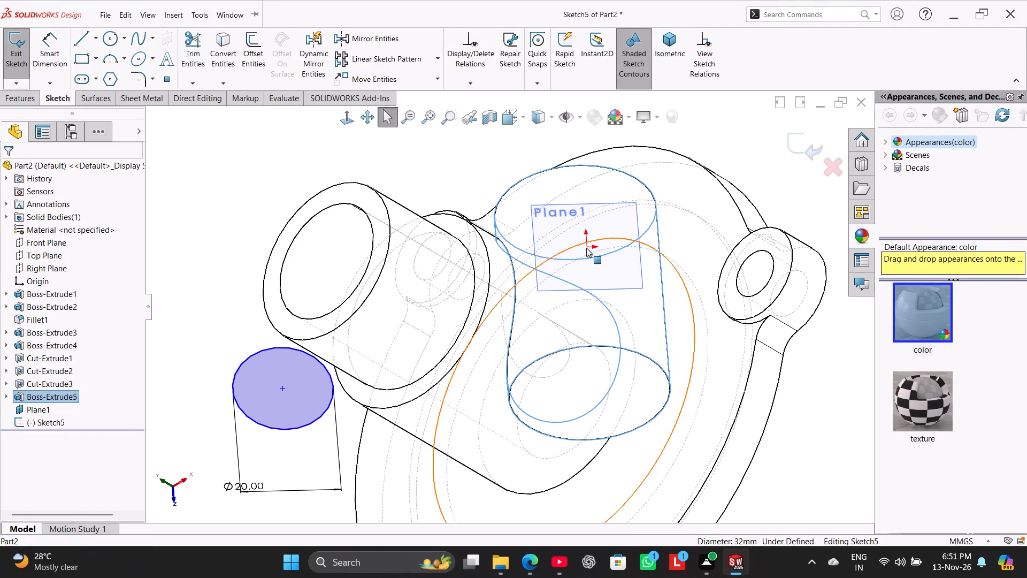
{"action": "middle_click_drag", "start_coordinate": [561, 307], "coordinate": [561, 301]}
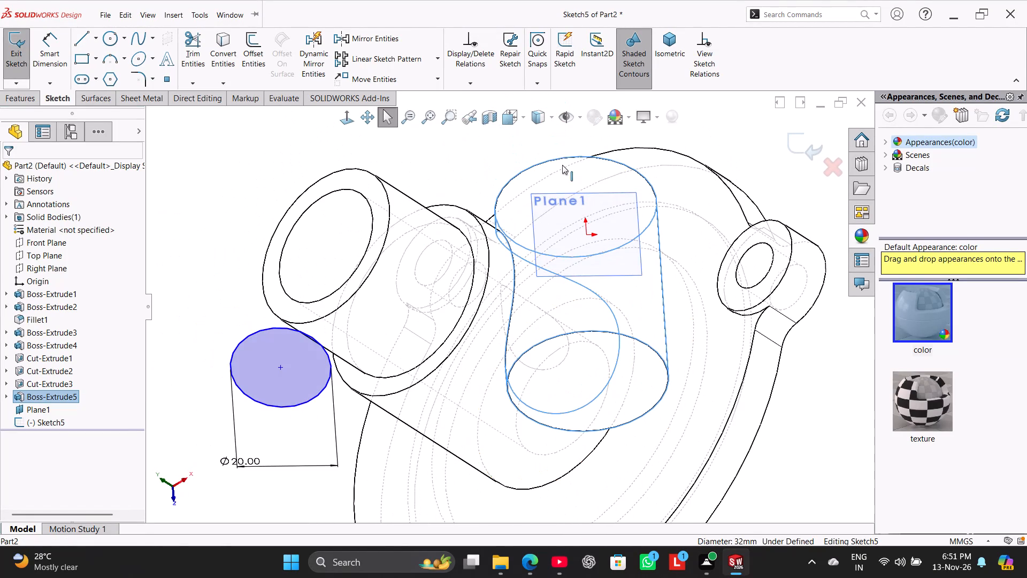
{"action": "left_click", "coordinate": [553, 120]}
{"action": "left_click", "coordinate": [537, 137]}
{"action": "left_click", "coordinate": [436, 171]}
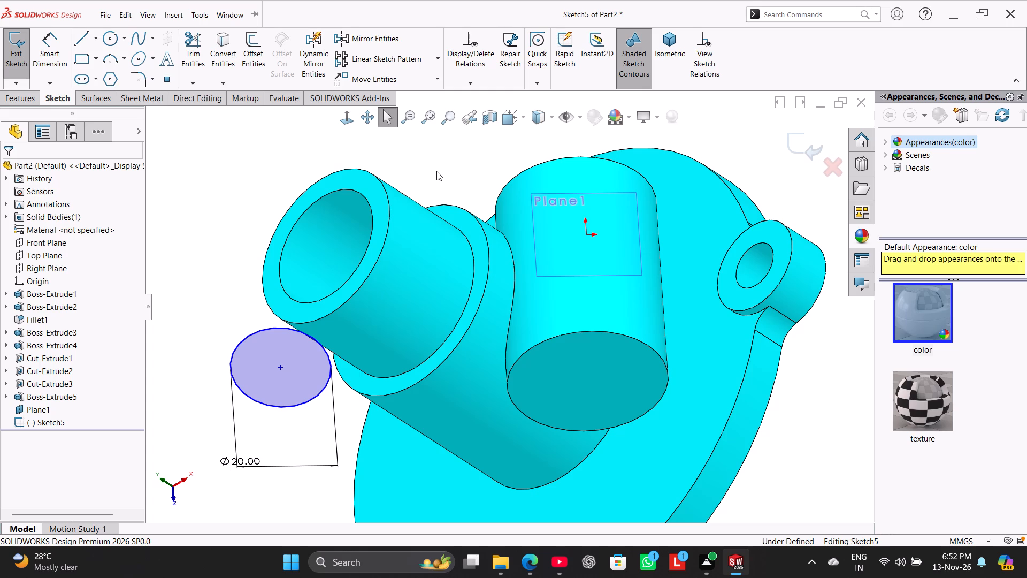
Show Sketch4, the side cylinder's profile sketch, as a reference in the model.
{"action": "left_click", "coordinate": [12, 394]}
{"action": "right_click", "coordinate": [55, 410]}
{"action": "left_click", "coordinate": [68, 395]}
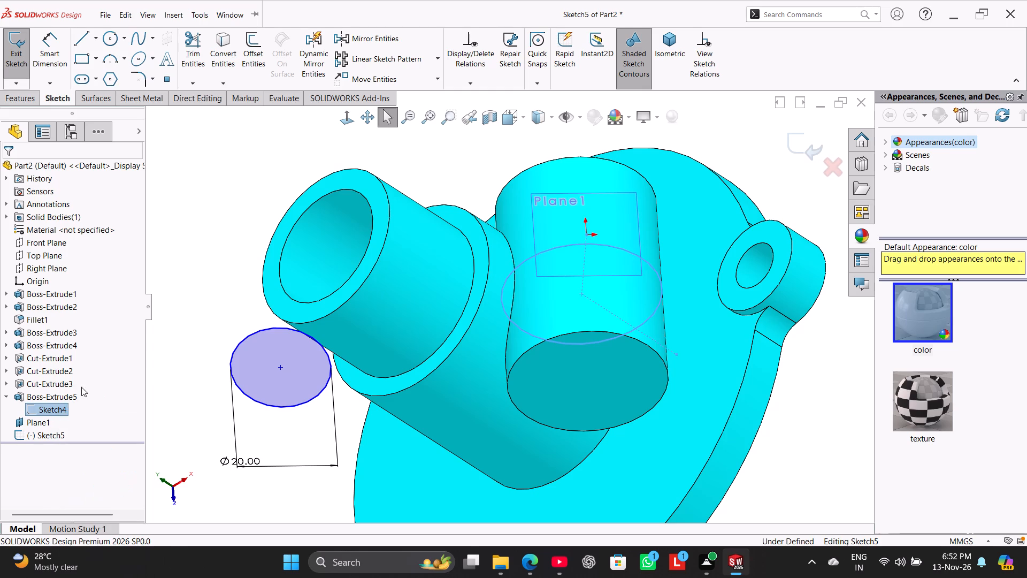
{"action": "left_click", "coordinate": [182, 241]}
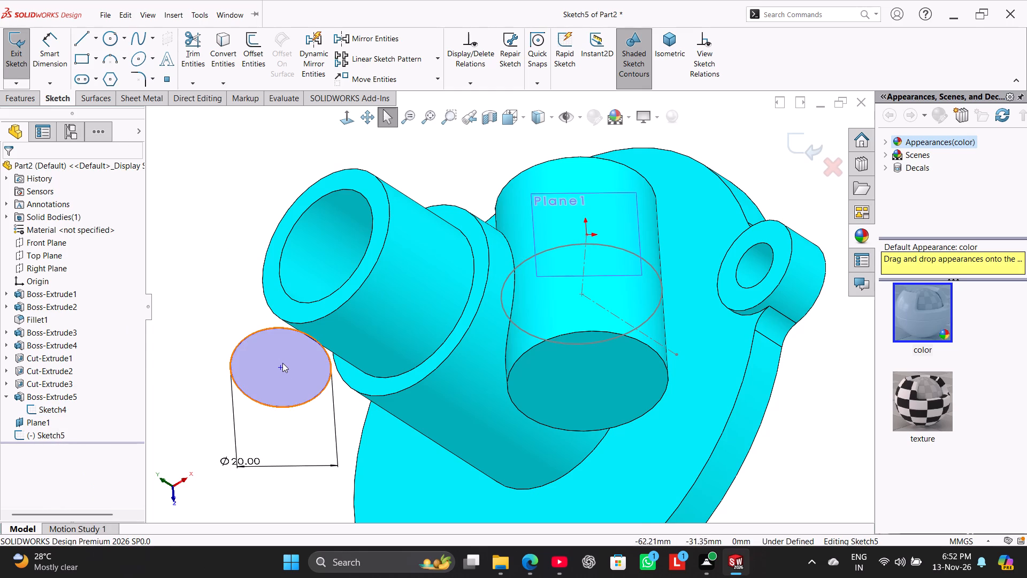
Make the 20 mm circle's centre coincident with Sketch4's line endpoint at the sketch origin on the angled plane.
{"action": "left_click", "coordinate": [281, 370], "text": "ctrl"}
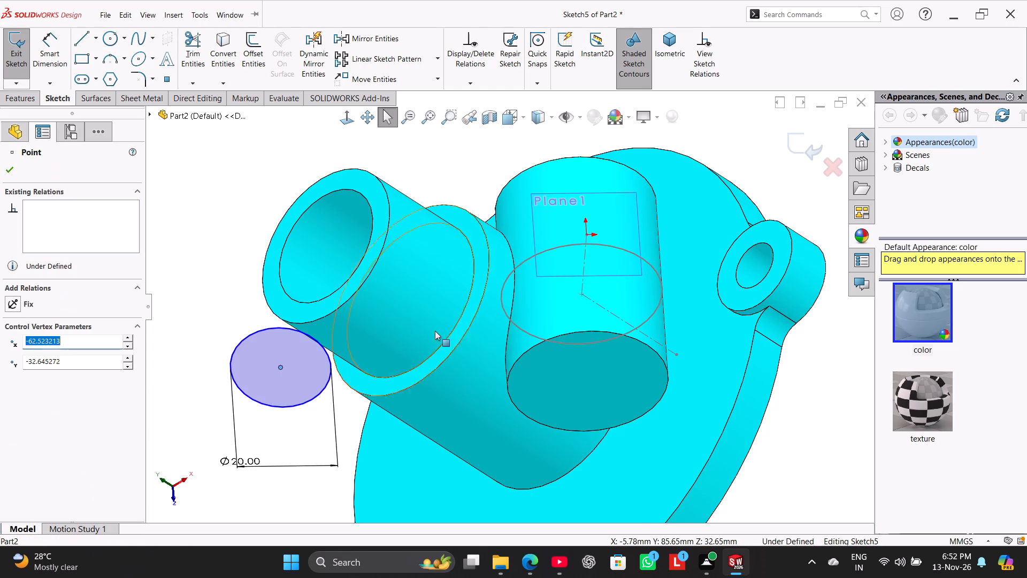
{"action": "left_click", "coordinate": [586, 232], "text": "ctrl"}
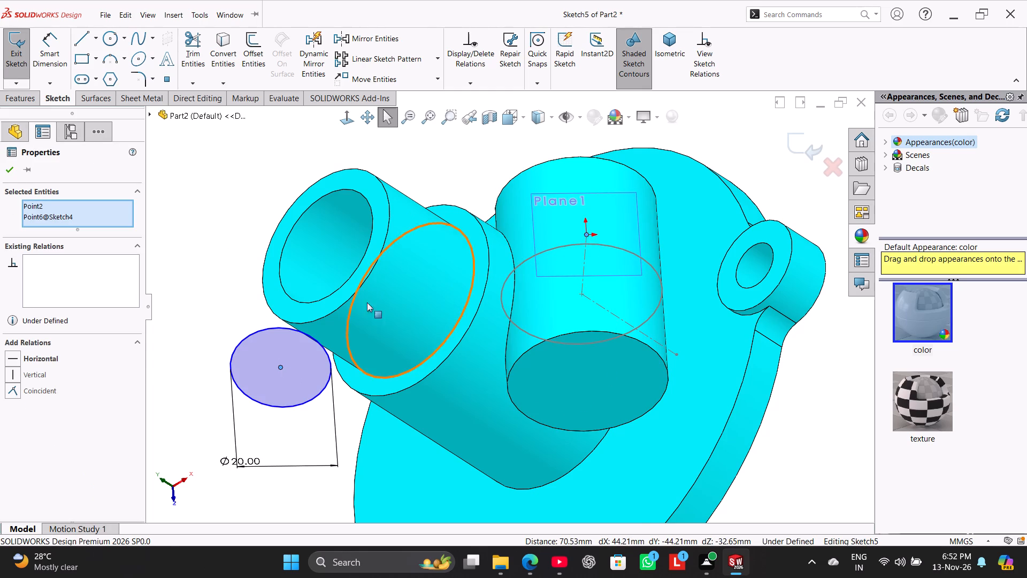
{"action": "left_click", "coordinate": [47, 393]}
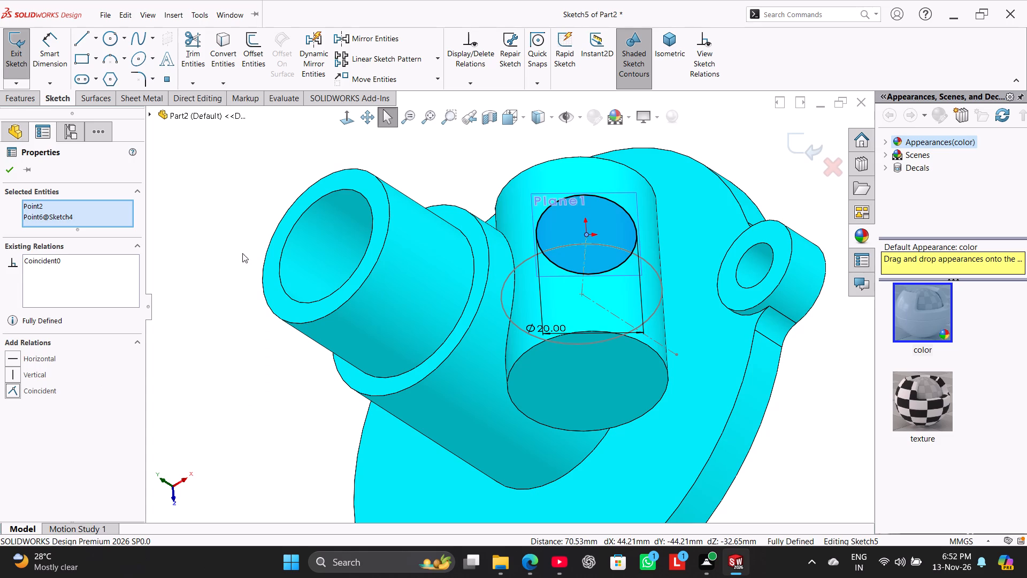
{"action": "left_click", "coordinate": [237, 212]}
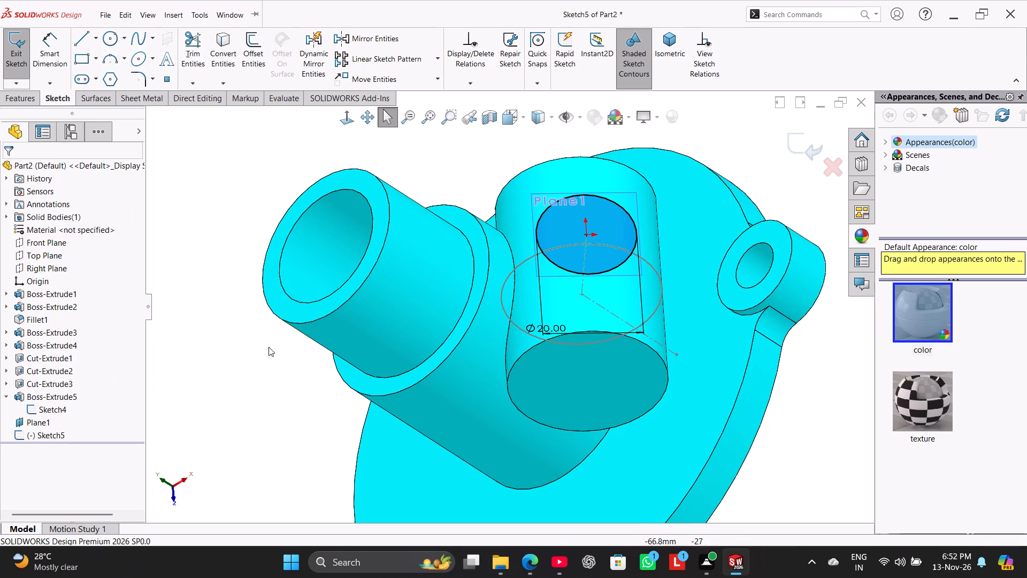
Hide the side cylinder's profile sketch, Sketch4.
{"action": "left_click", "coordinate": [34, 102]}
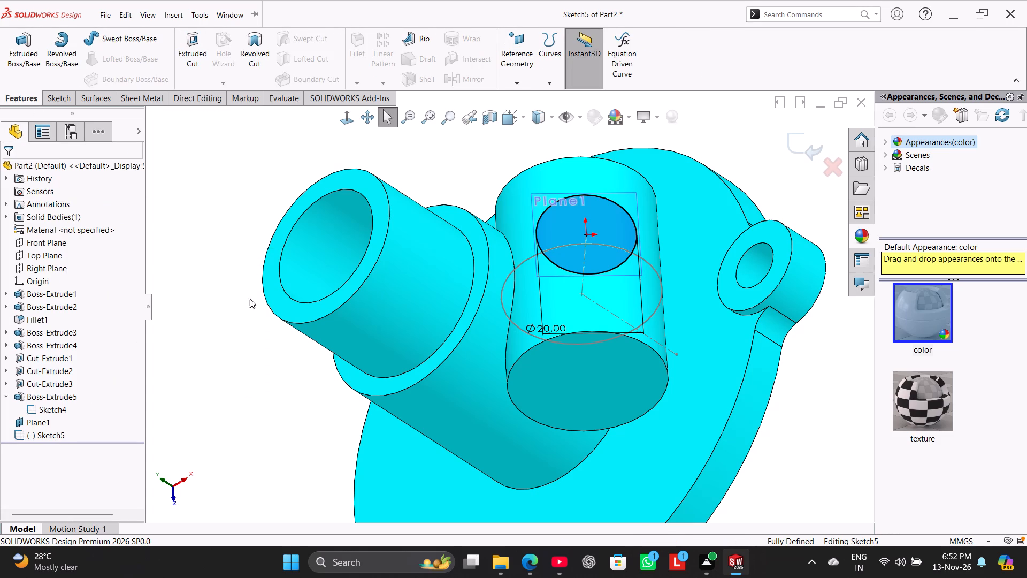
{"action": "right_click", "coordinate": [39, 410]}
{"action": "left_click", "coordinate": [49, 392]}
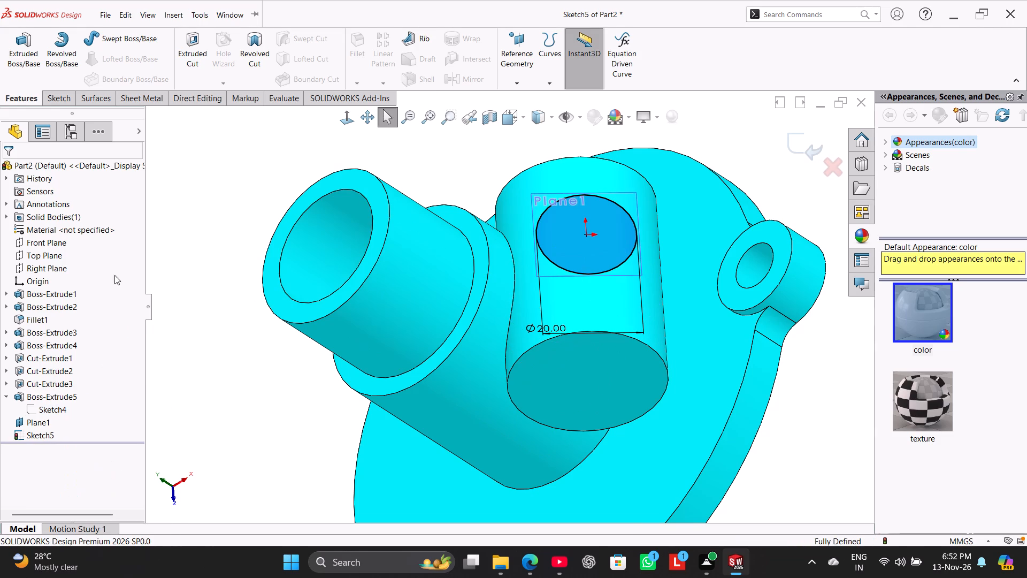
Extrude the 20 mm circle as a merged boss in the reversed direction toward the side cylinder, with end condition Up To Next.
{"action": "left_click", "coordinate": [10, 56]}
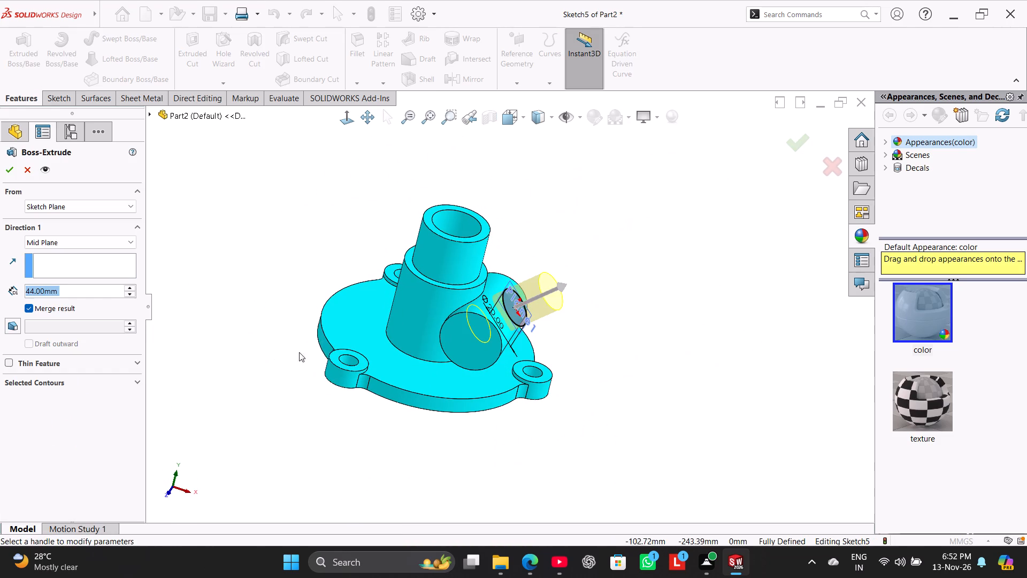
{"action": "left_click", "coordinate": [79, 246]}
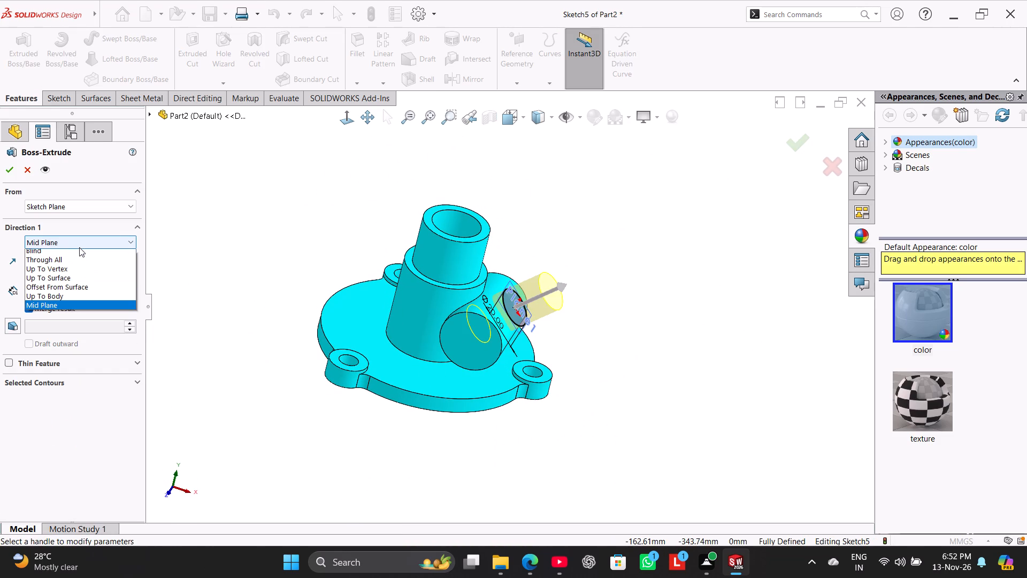
{"action": "left_click", "coordinate": [79, 250]}
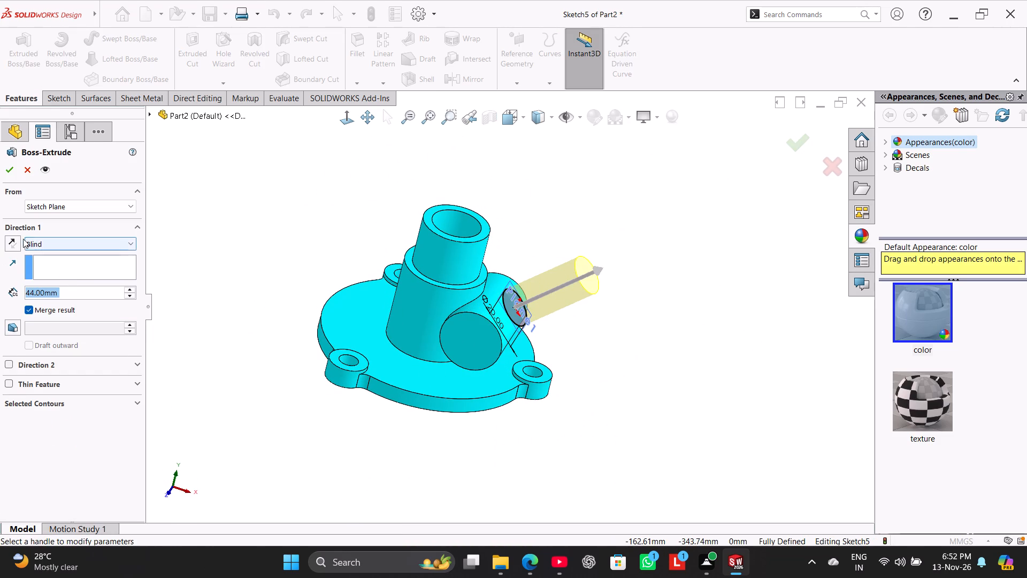
{"action": "left_click", "coordinate": [17, 241]}
{"action": "left_click", "coordinate": [78, 247]}
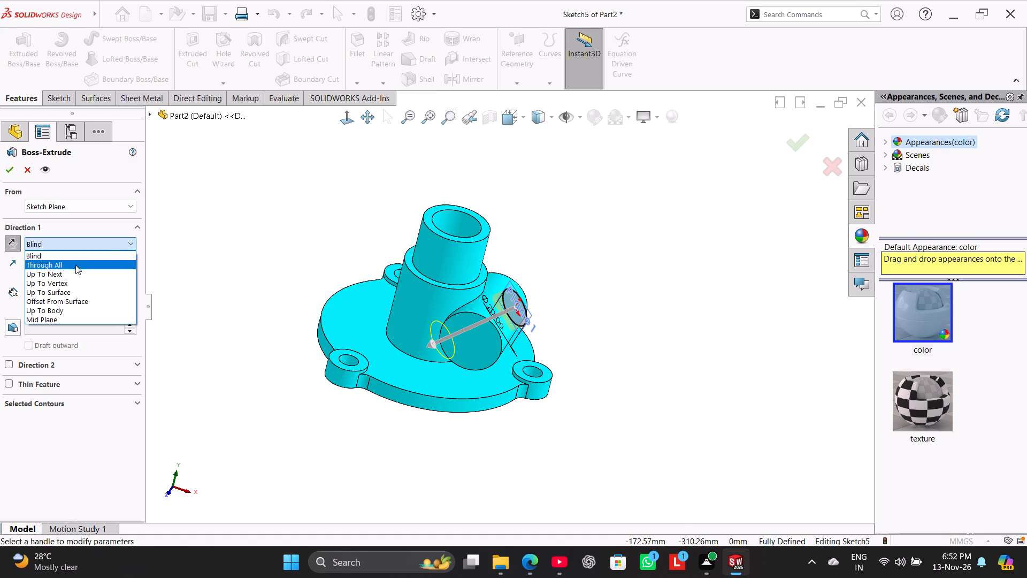
{"action": "left_click", "coordinate": [76, 268]}
{"action": "left_click", "coordinate": [69, 237]}
{"action": "left_click", "coordinate": [69, 244]}
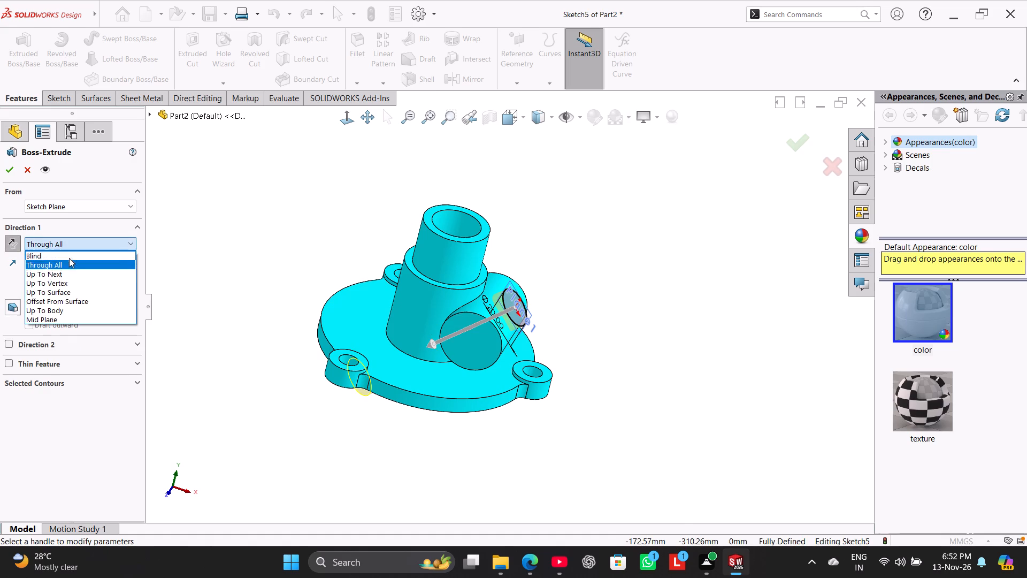
{"action": "left_click", "coordinate": [79, 276]}
{"action": "scroll", "coordinate": [243, 321], "scroll_direction": "down", "scroll_amount": 2}
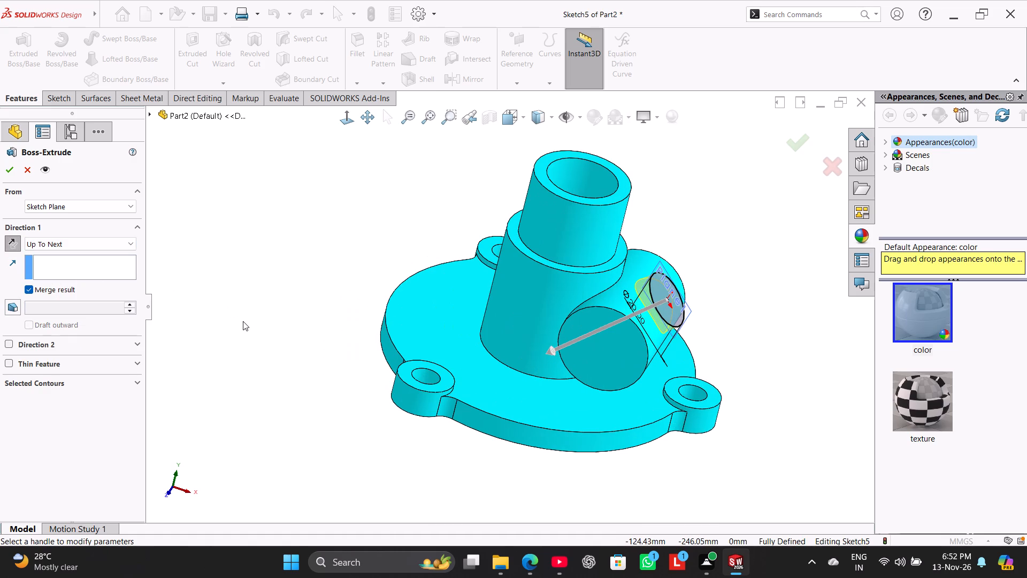
{"action": "left_click", "coordinate": [10, 172]}
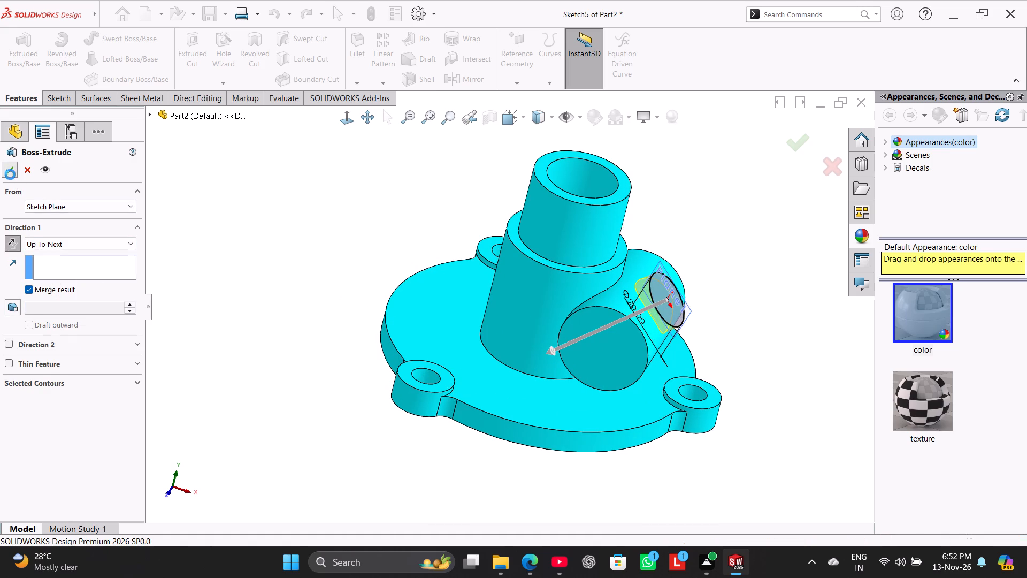
{"action": "left_click", "coordinate": [202, 262]}
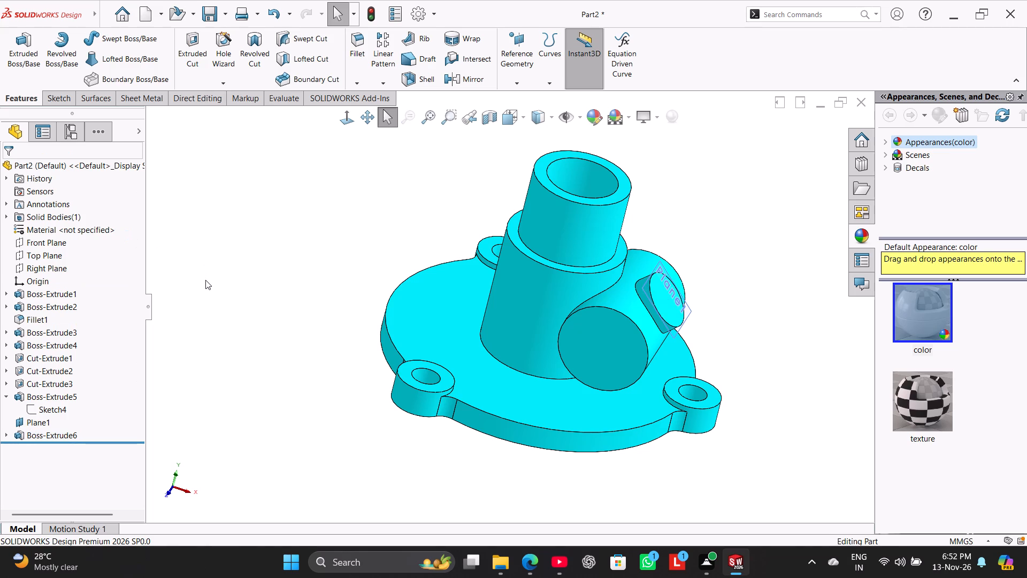
Hide the angled reference plane Plane1 and show the model in isometric view.
{"action": "right_click_drag", "start_coordinate": [198, 322], "coordinate": [315, 243]}
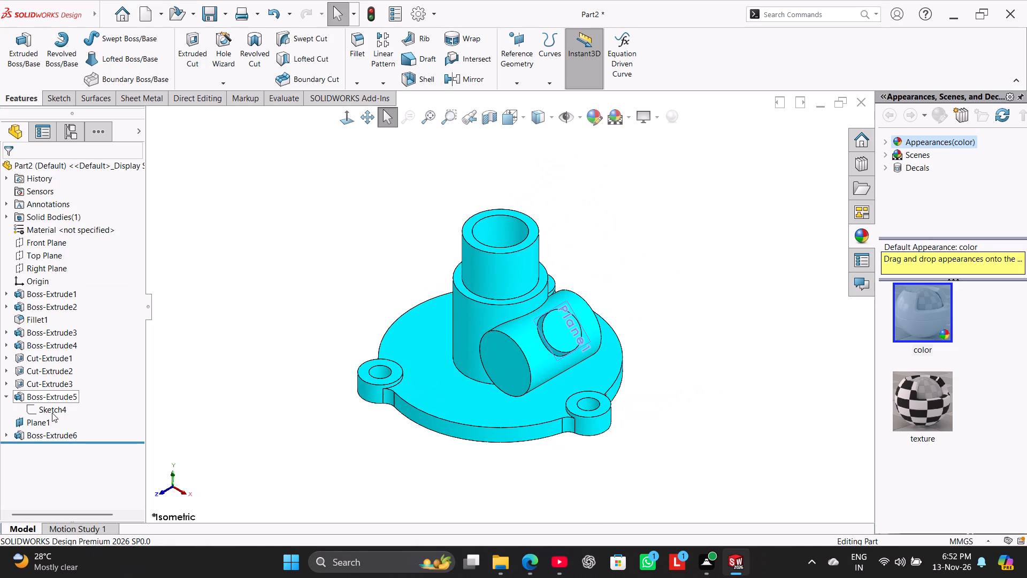
{"action": "right_click", "coordinate": [44, 420]}
{"action": "left_click", "coordinate": [68, 311]}
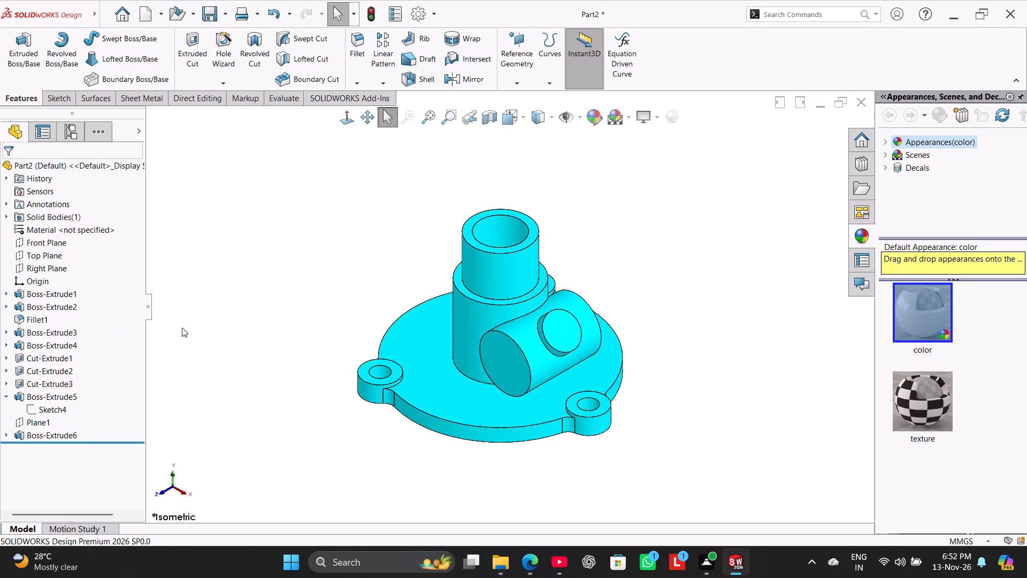
{"action": "left_click", "coordinate": [220, 336]}
{"action": "left_click", "coordinate": [10, 394]}
{"action": "right_click_drag", "start_coordinate": [239, 374], "coordinate": [340, 274]}
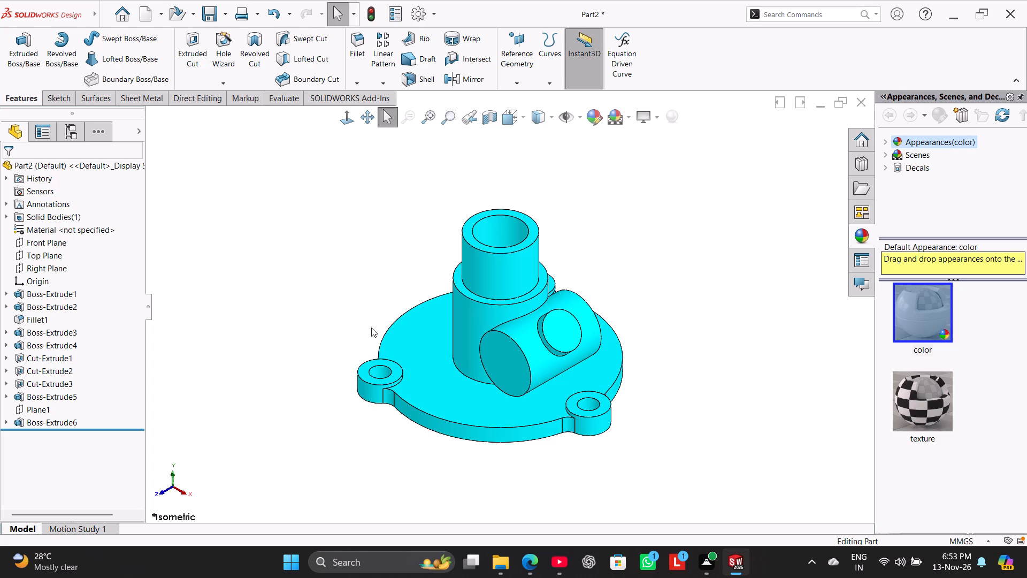
Sketch a 19 mm diameter circle concentric with the side cylinder on its front end face.
{"action": "left_click", "coordinate": [522, 373]}
{"action": "left_click", "coordinate": [573, 344]}
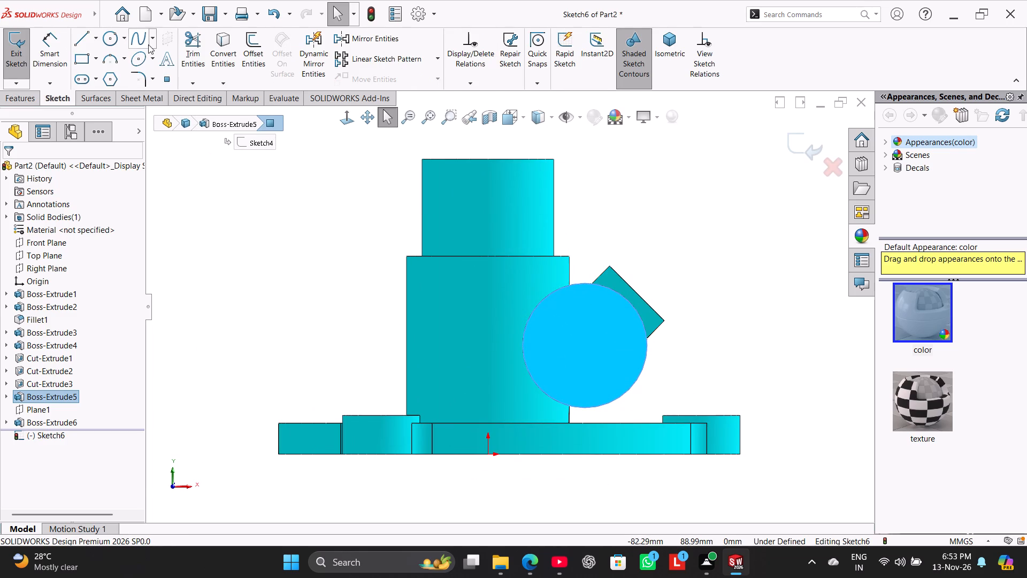
{"action": "left_click", "coordinate": [111, 37]}
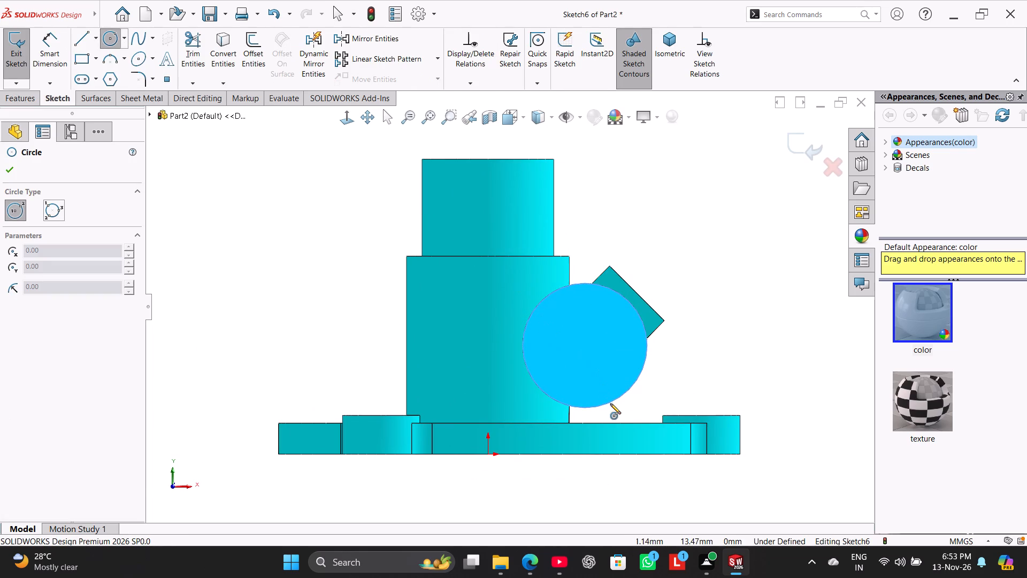
{"action": "left_click", "coordinate": [583, 344]}
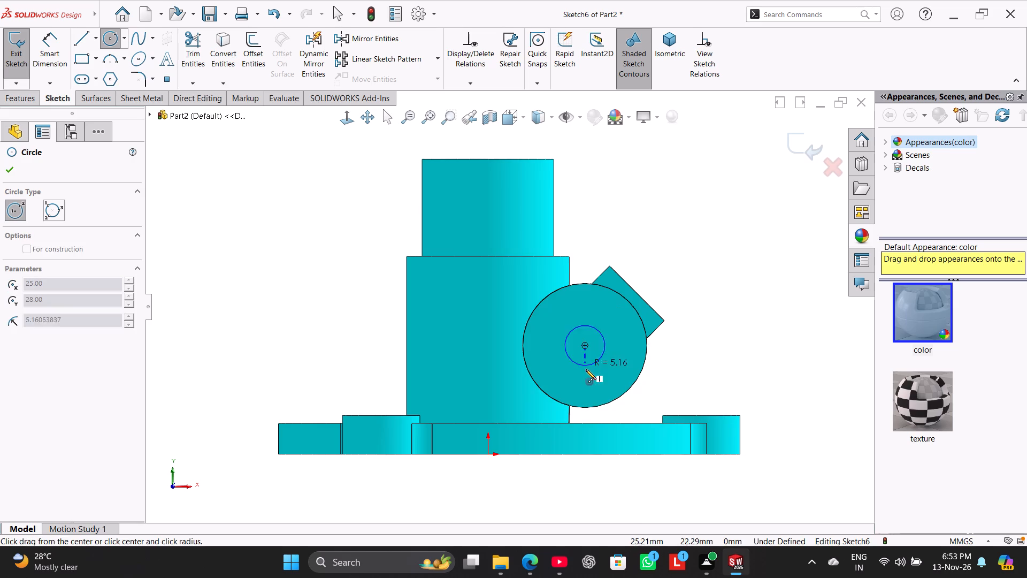
{"action": "left_click", "coordinate": [589, 379]}
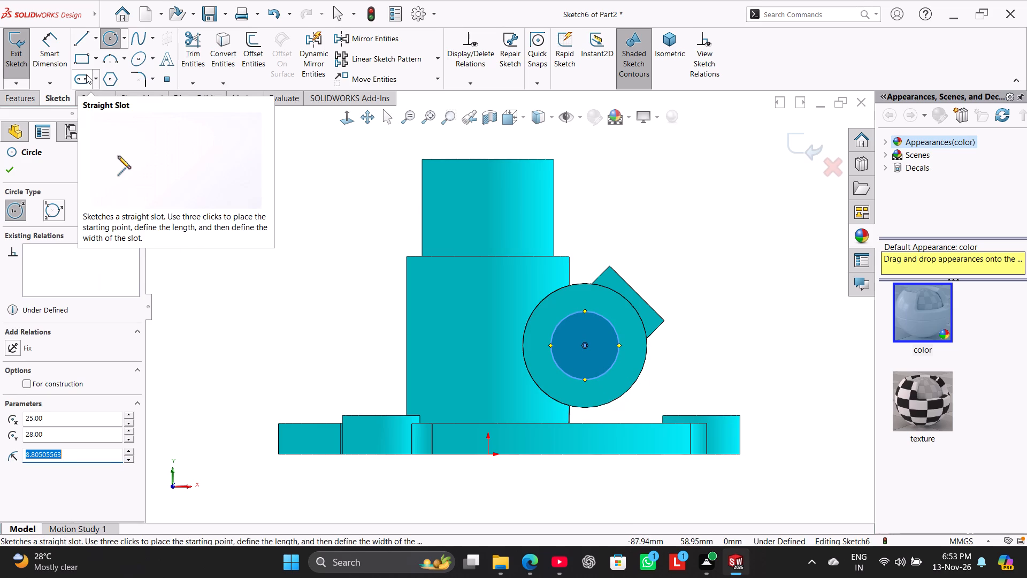
{"action": "left_click", "coordinate": [49, 55]}
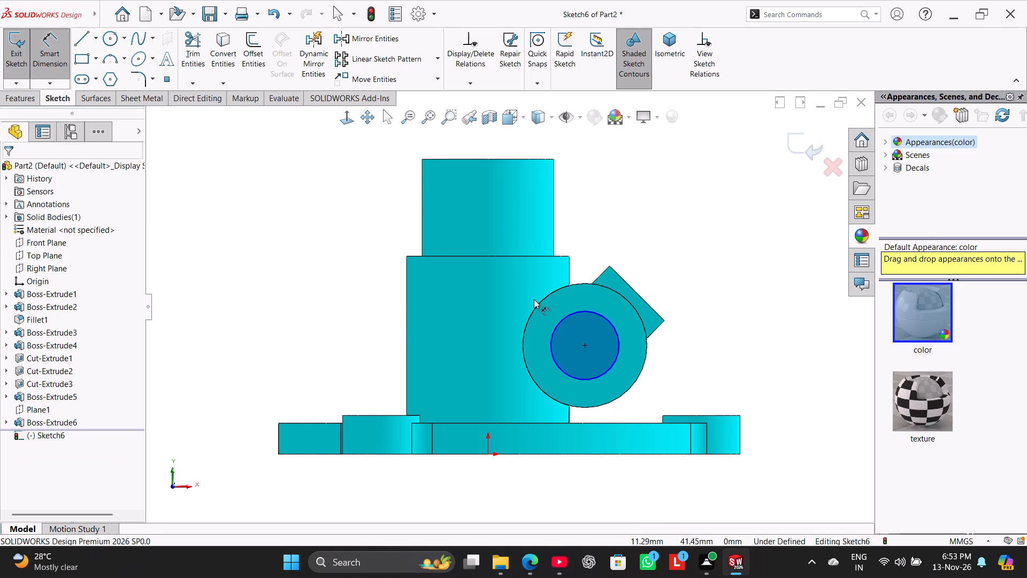
{"action": "left_click", "coordinate": [597, 376]}
{"action": "left_click", "coordinate": [622, 229]}
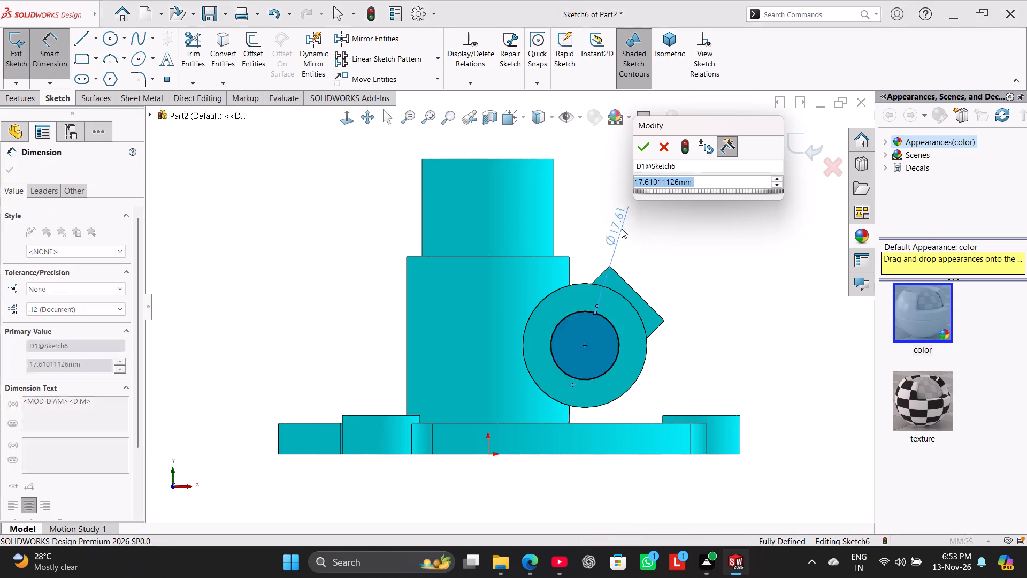
{"action": "type", "text": "19"}
{"action": "key", "text": "Return"}
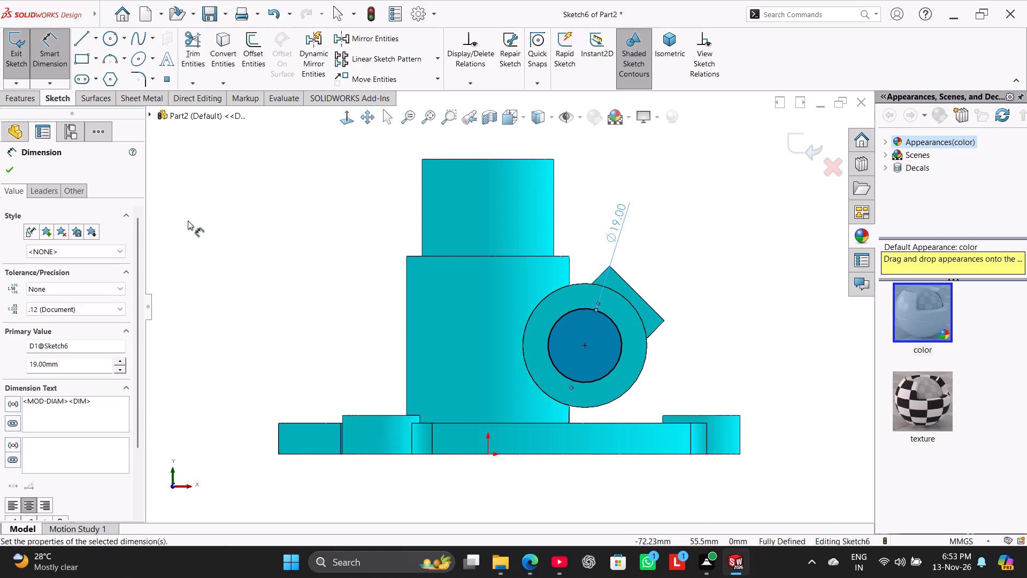
Cut-extrude the 19 mm circle through the side cylinder with end condition Up To Next.
{"action": "left_click", "coordinate": [29, 101]}
{"action": "left_click", "coordinate": [193, 54]}
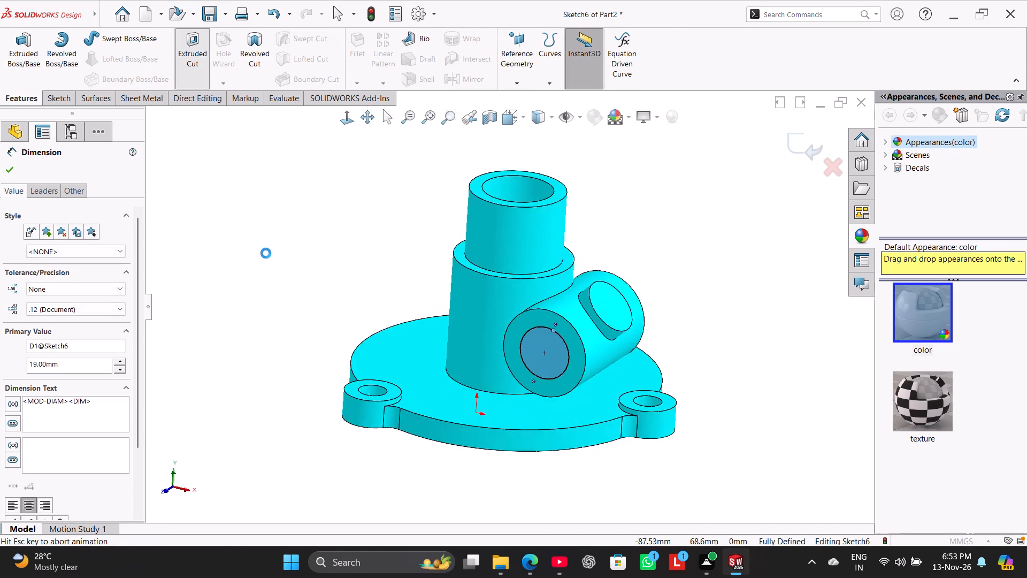
{"action": "left_click", "coordinate": [86, 239]}
{"action": "left_click", "coordinate": [86, 239]}
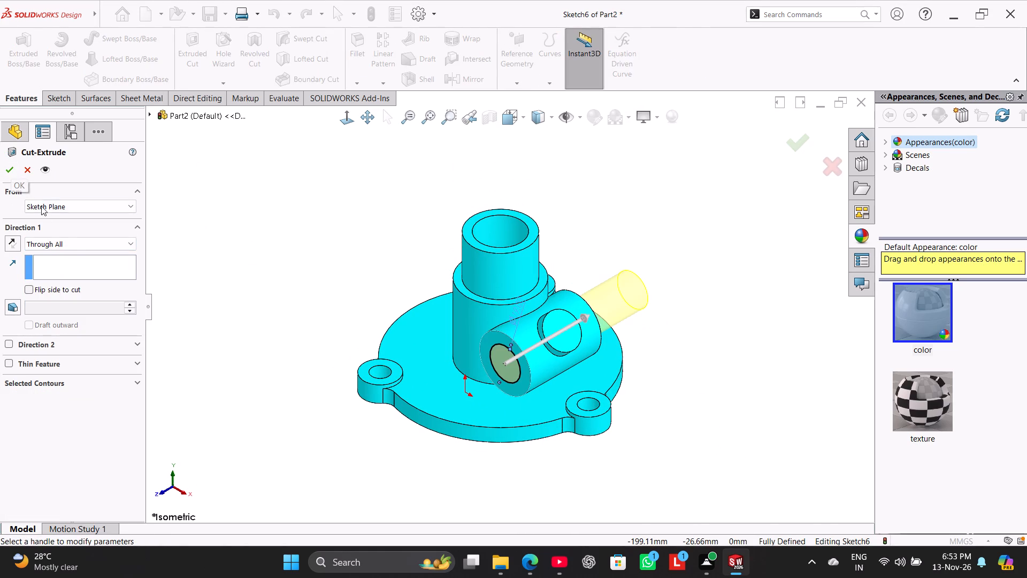
{"action": "left_click", "coordinate": [75, 244]}
{"action": "left_click", "coordinate": [82, 284]}
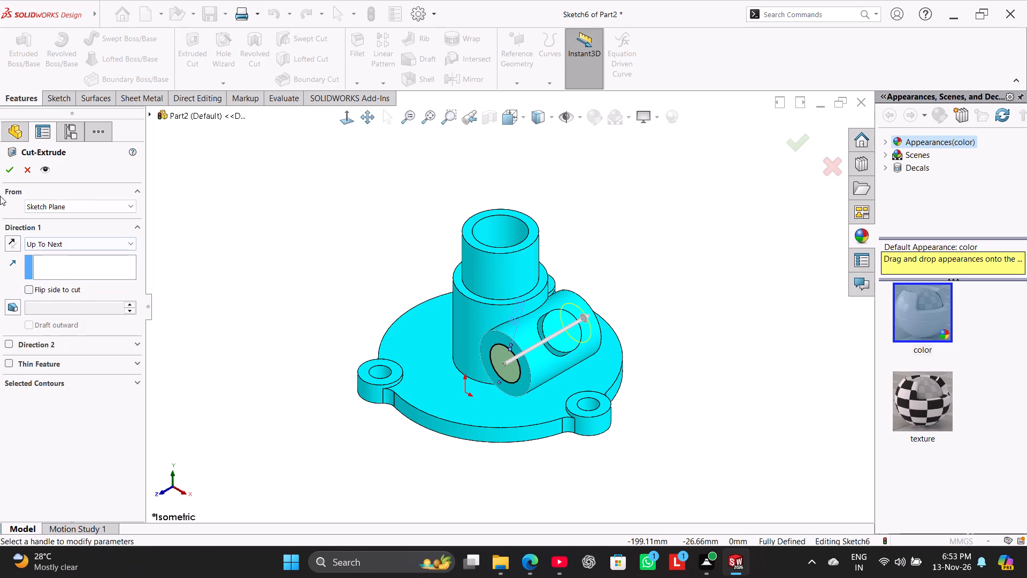
{"action": "left_click", "coordinate": [8, 171]}
{"action": "left_click", "coordinate": [203, 227]}
Sketch a circle about 10.4 mm in diameter, centred on the sketch origin, on the angled port boss's end face.
{"action": "middle_click_drag", "start_coordinate": [281, 293], "coordinate": [165, 392]}
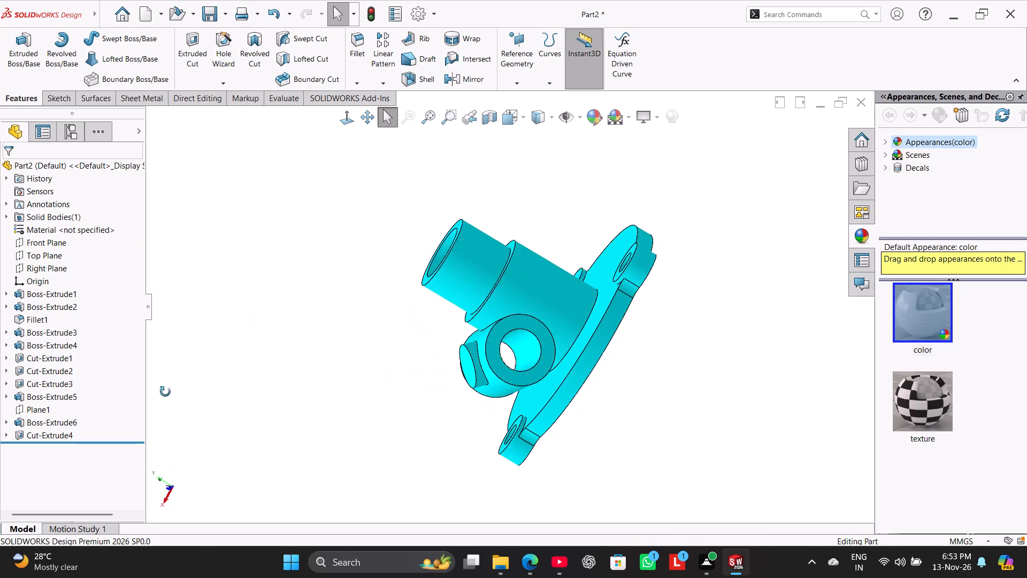
{"action": "middle_click_drag", "start_coordinate": [165, 392], "coordinate": [175, 409]}
{"action": "right_click_drag", "start_coordinate": [208, 384], "coordinate": [326, 287]}
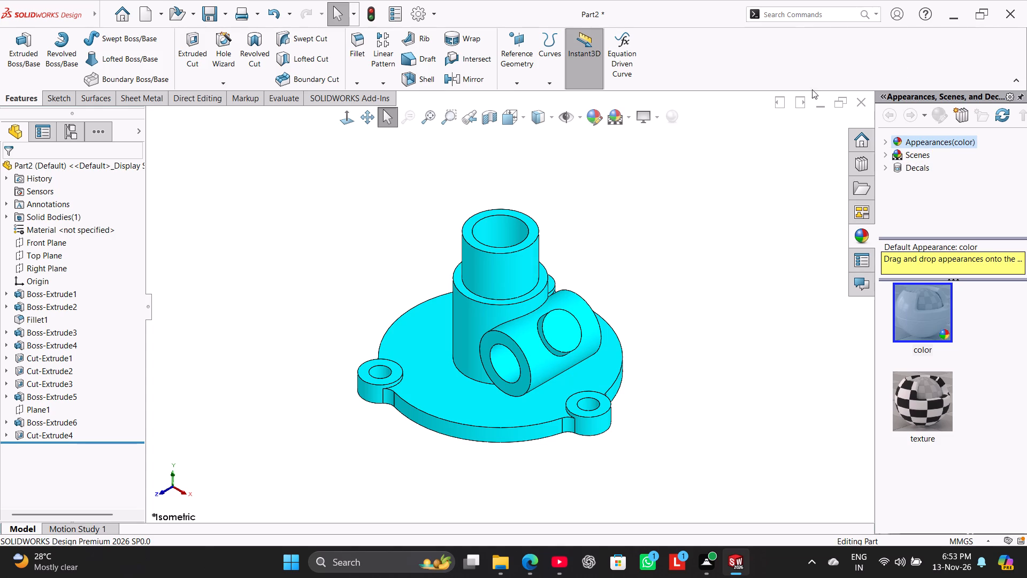
{"action": "right_click", "coordinate": [569, 339]}
{"action": "left_click", "coordinate": [595, 311]}
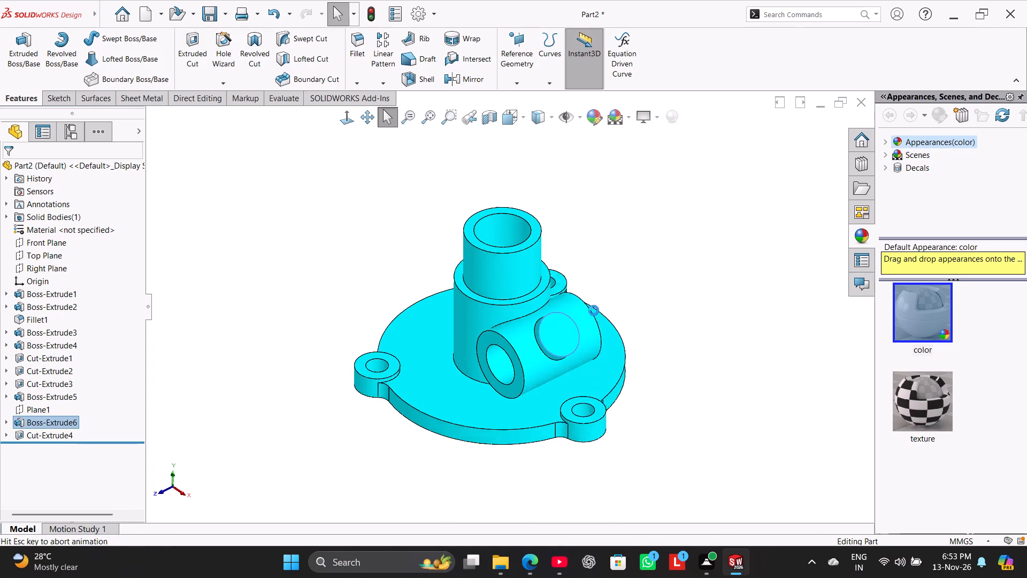
{"action": "left_click", "coordinate": [110, 46]}
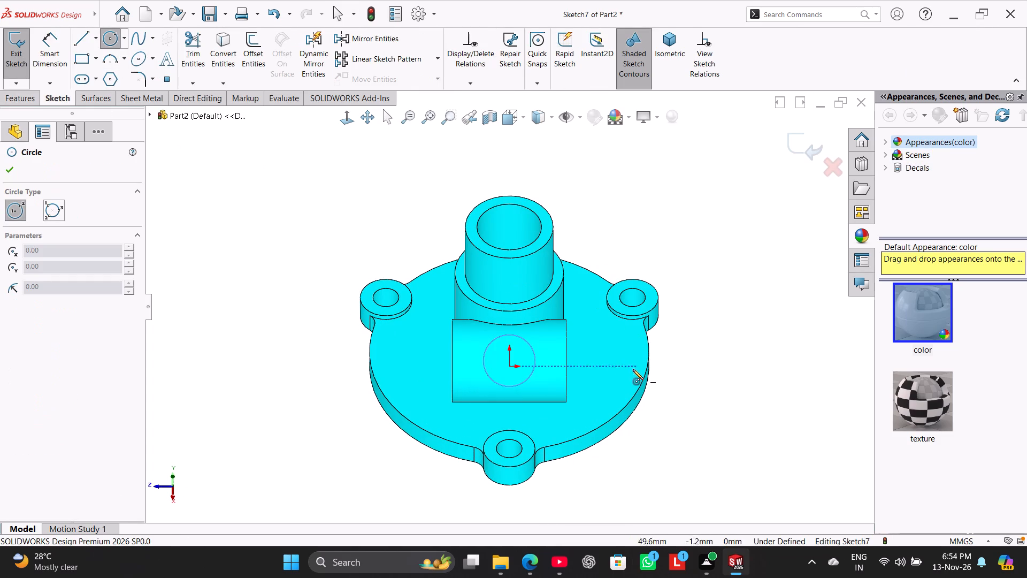
{"action": "left_click", "coordinate": [510, 367]}
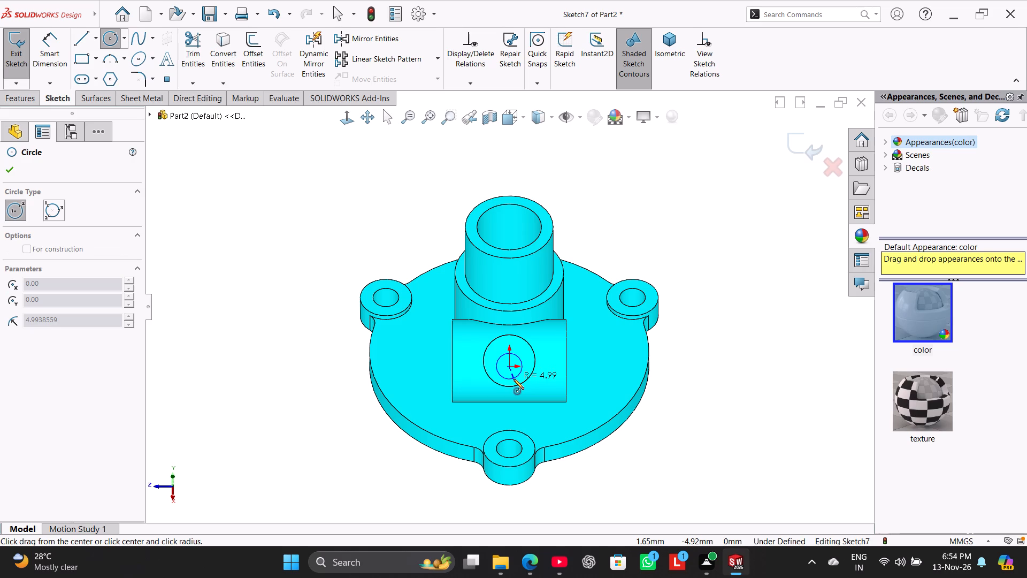
{"action": "left_click", "coordinate": [513, 379]}
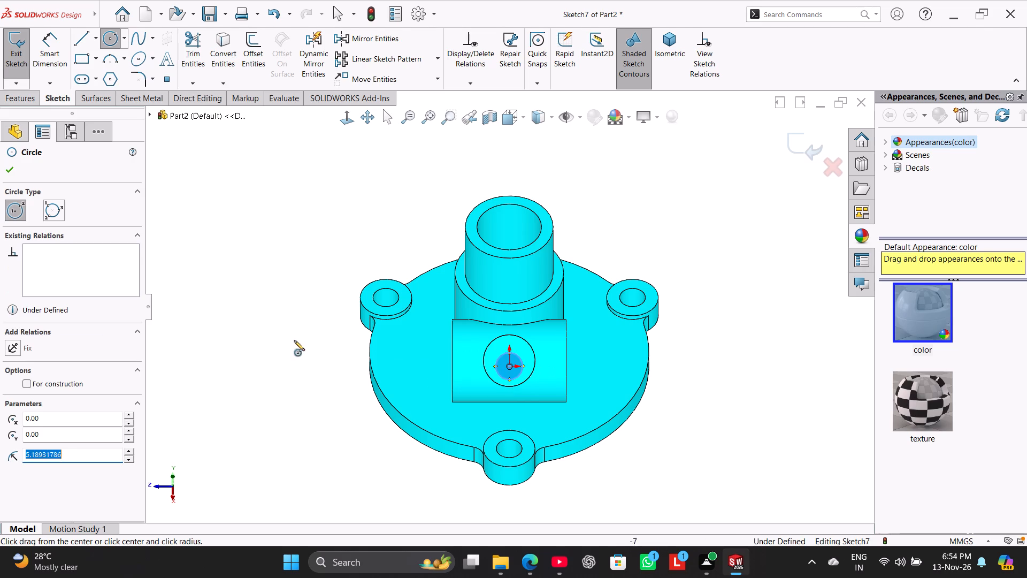
{"action": "right_click", "coordinate": [293, 340]}
{"action": "left_click", "coordinate": [305, 345]}
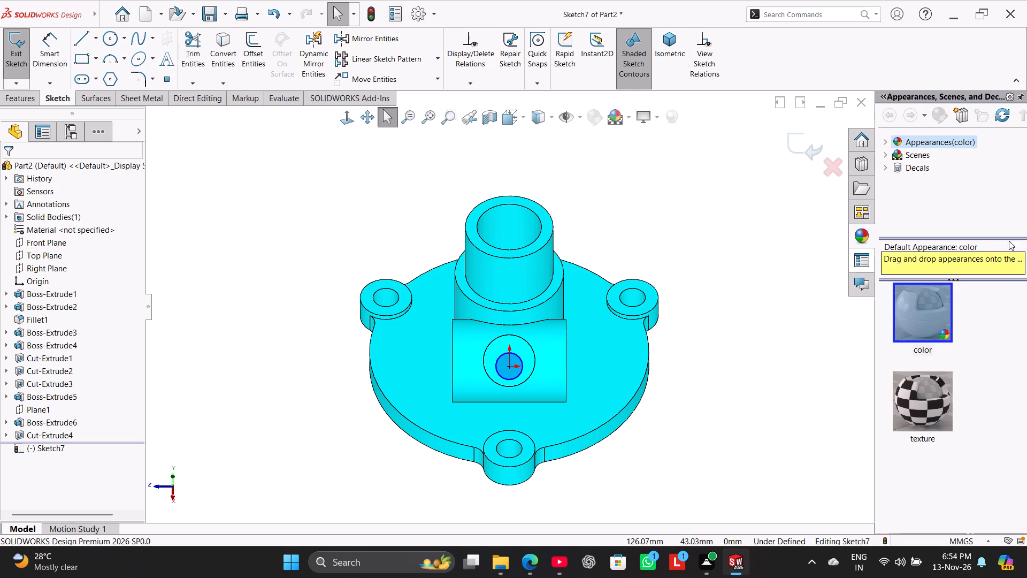
Dimension the port boss circle's diameter as 10 mm.
{"action": "left_click", "coordinate": [52, 50]}
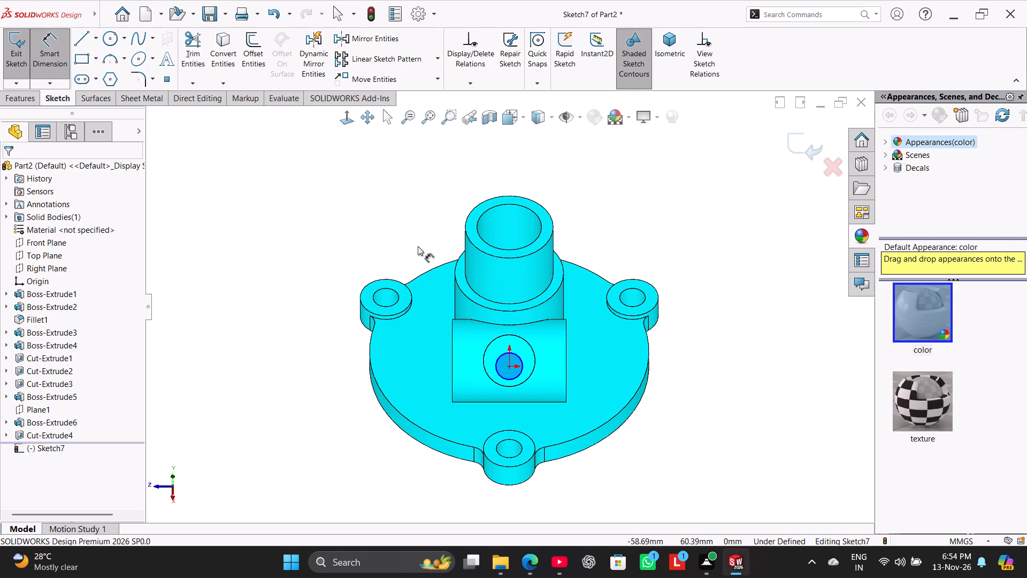
{"action": "left_click", "coordinate": [519, 358]}
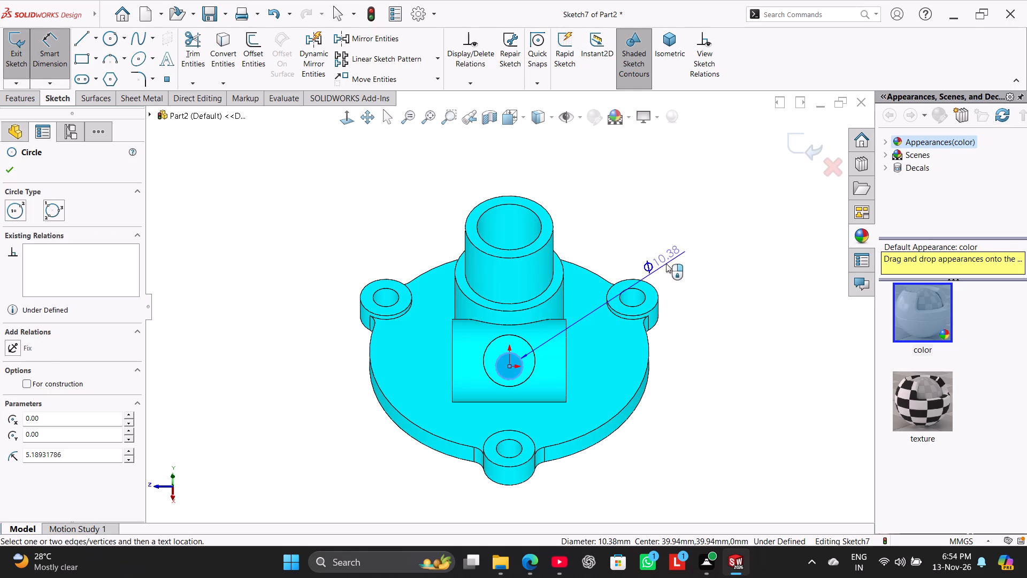
{"action": "left_click", "coordinate": [670, 241]}
{"action": "key", "text": "1"}
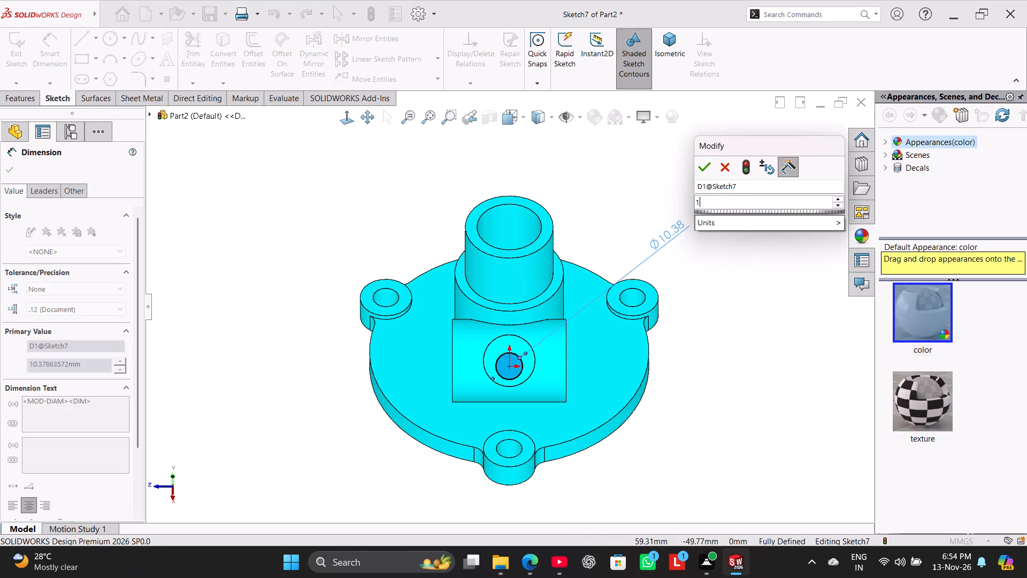
{"action": "key", "text": "0"}
{"action": "key", "text": "Return"}
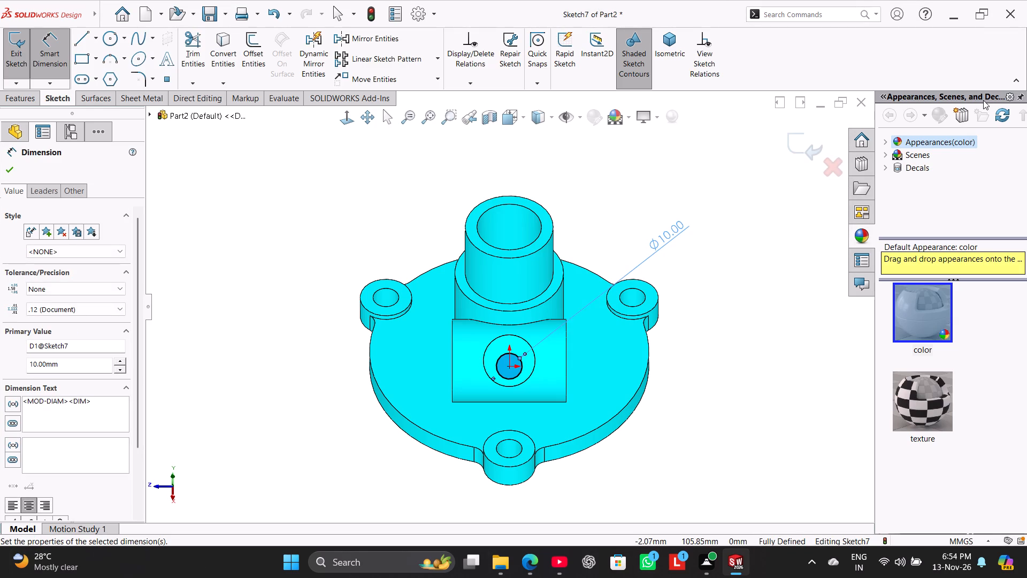
{"action": "right_click", "coordinate": [734, 287]}
{"action": "left_click", "coordinate": [758, 317]}
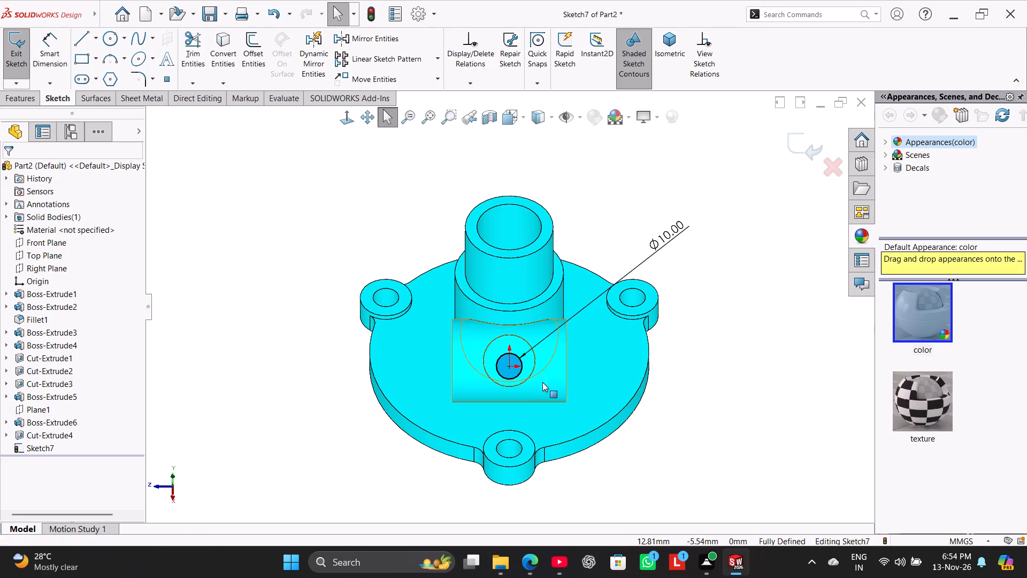
Show the sketch relations and delete the one tying the 10 mm circle's centre to the sketch origin.
{"action": "middle_click_drag", "start_coordinate": [559, 404], "coordinate": [579, 370]}
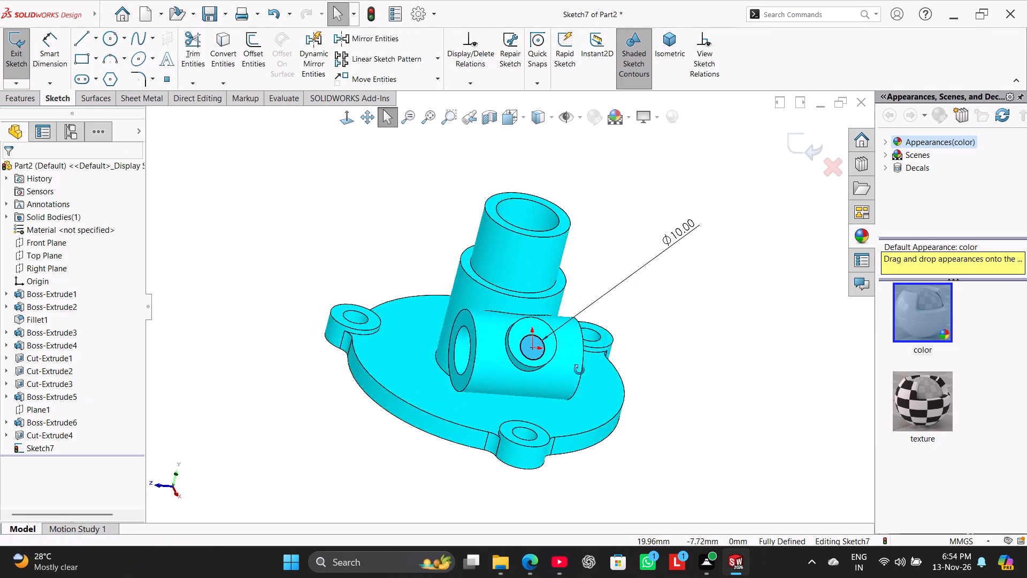
{"action": "middle_click_drag", "start_coordinate": [579, 370], "coordinate": [565, 370]}
{"action": "left_click", "coordinate": [696, 59]}
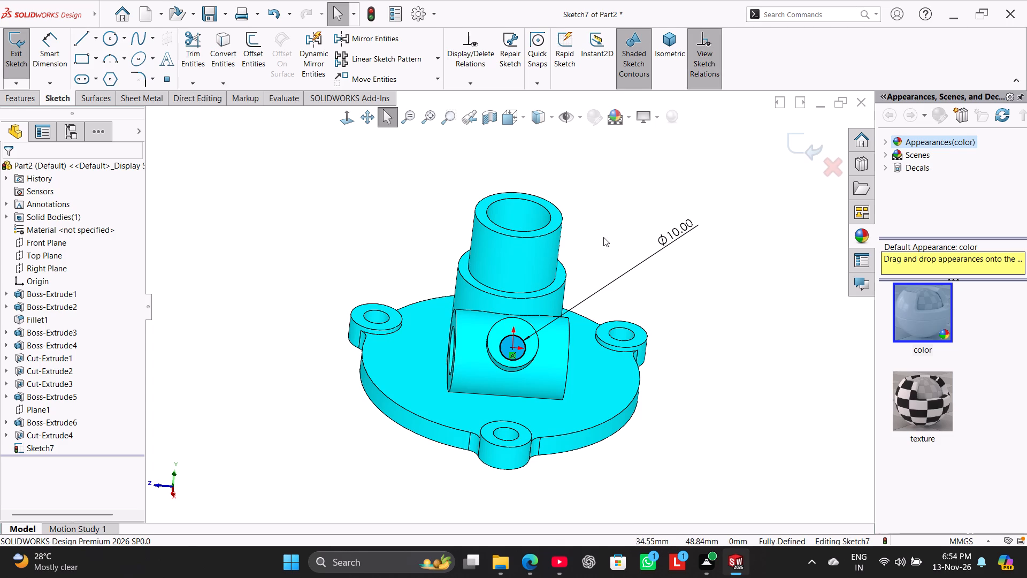
{"action": "right_click", "coordinate": [511, 354]}
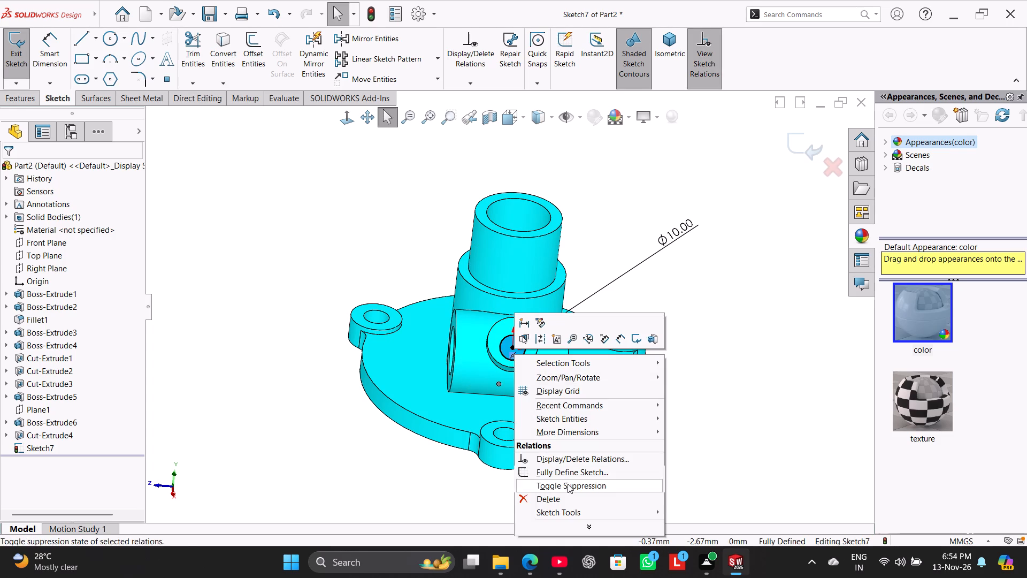
{"action": "left_click", "coordinate": [573, 497]}
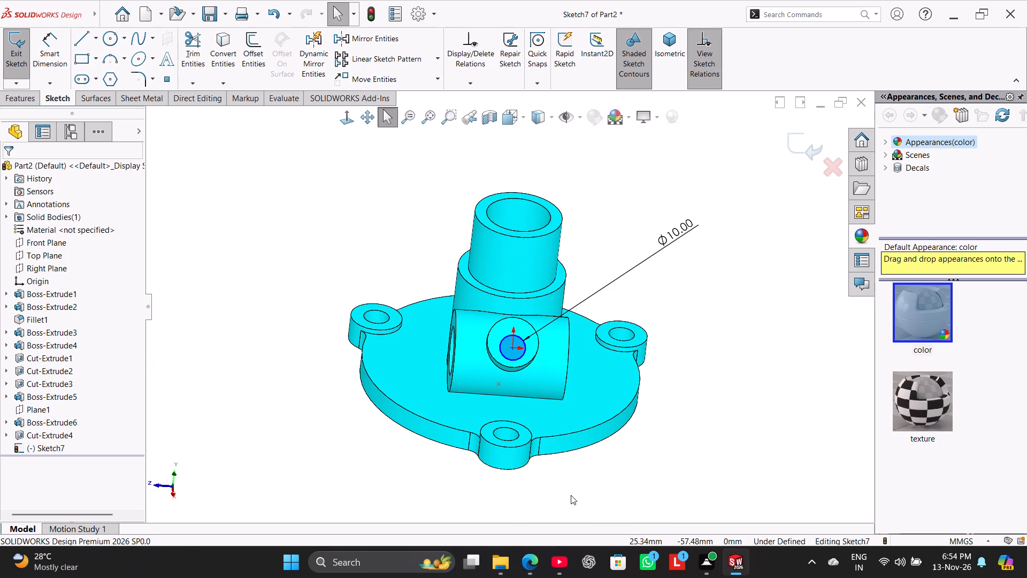
{"action": "left_click", "coordinate": [726, 250]}
Make the 10 mm circle concentric with the port boss's circular outer edge.
{"action": "left_click", "coordinate": [522, 353], "text": "ctrl"}
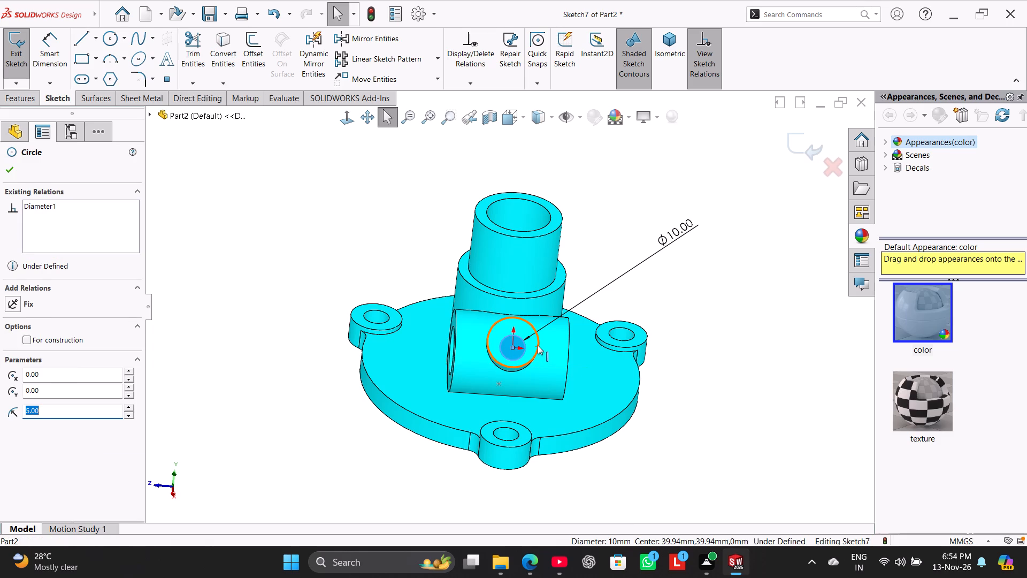
{"action": "left_click", "coordinate": [538, 345], "text": "ctrl"}
{"action": "left_click", "coordinate": [43, 388]}
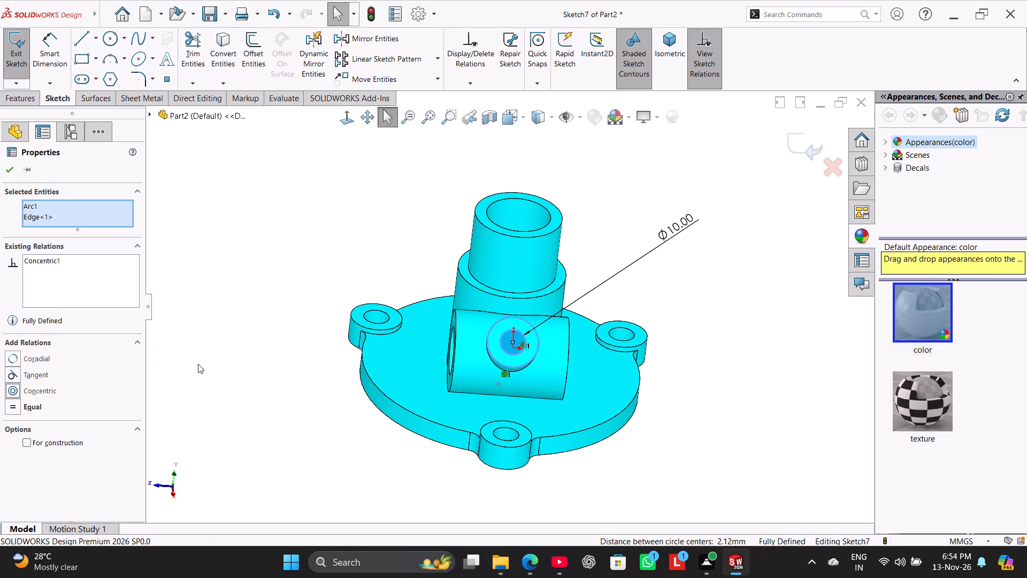
{"action": "left_click", "coordinate": [198, 364]}
Cut-extrude the 10 mm circle into the angled port boss with end condition Up To Next.
{"action": "left_click", "coordinate": [12, 102]}
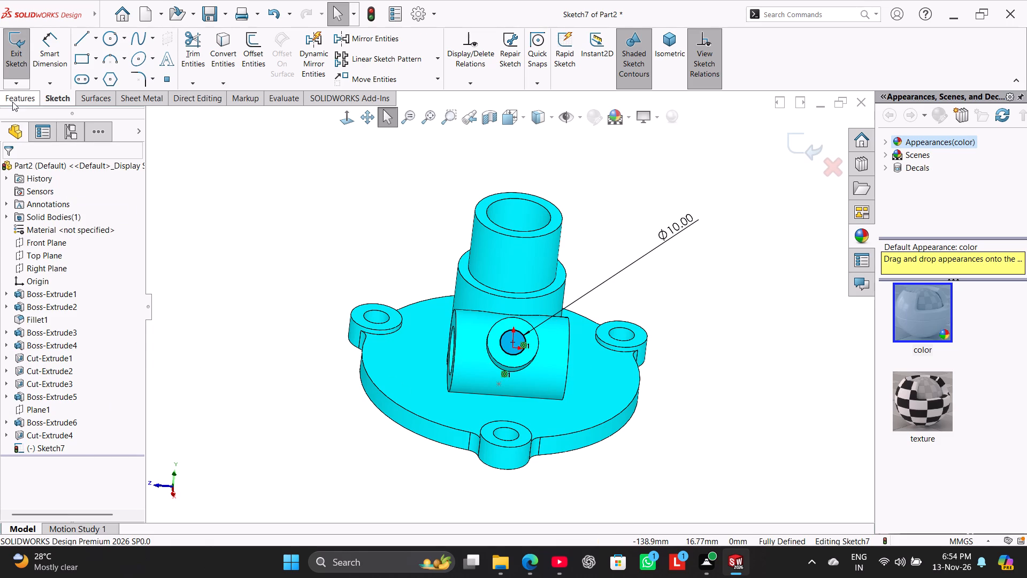
{"action": "left_click", "coordinate": [186, 53]}
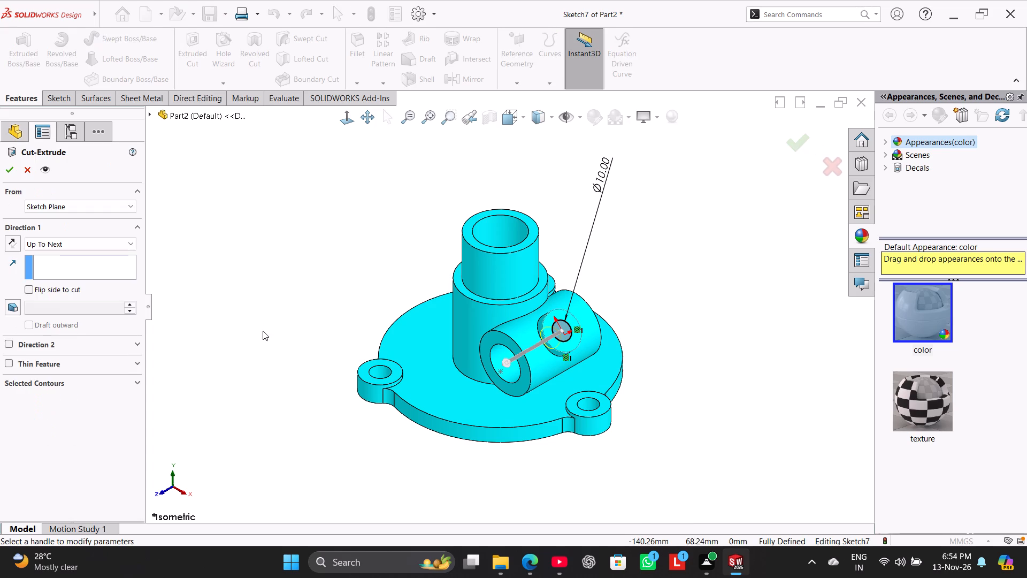
{"action": "left_click", "coordinate": [10, 166]}
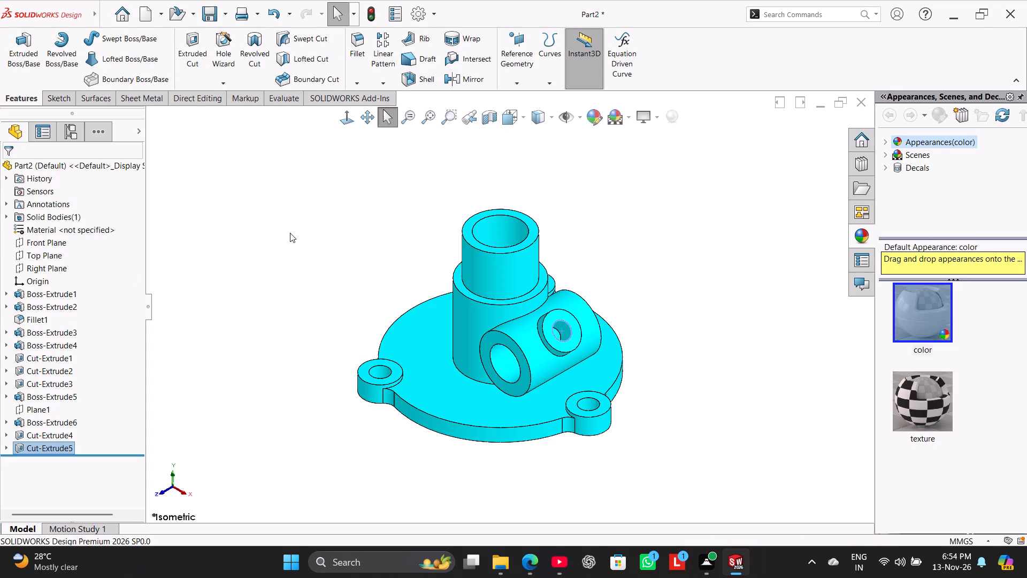
{"action": "left_click", "coordinate": [290, 233]}
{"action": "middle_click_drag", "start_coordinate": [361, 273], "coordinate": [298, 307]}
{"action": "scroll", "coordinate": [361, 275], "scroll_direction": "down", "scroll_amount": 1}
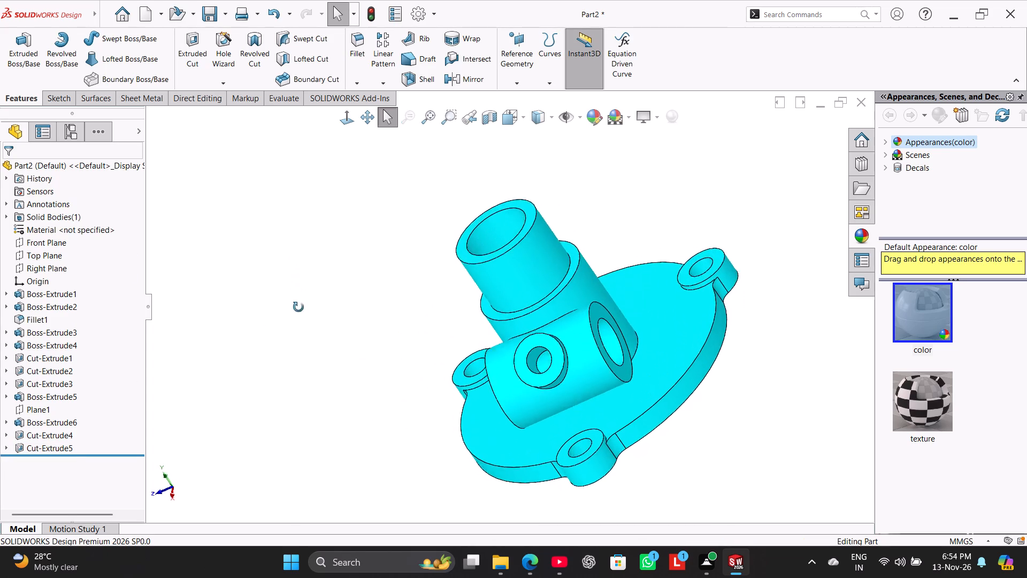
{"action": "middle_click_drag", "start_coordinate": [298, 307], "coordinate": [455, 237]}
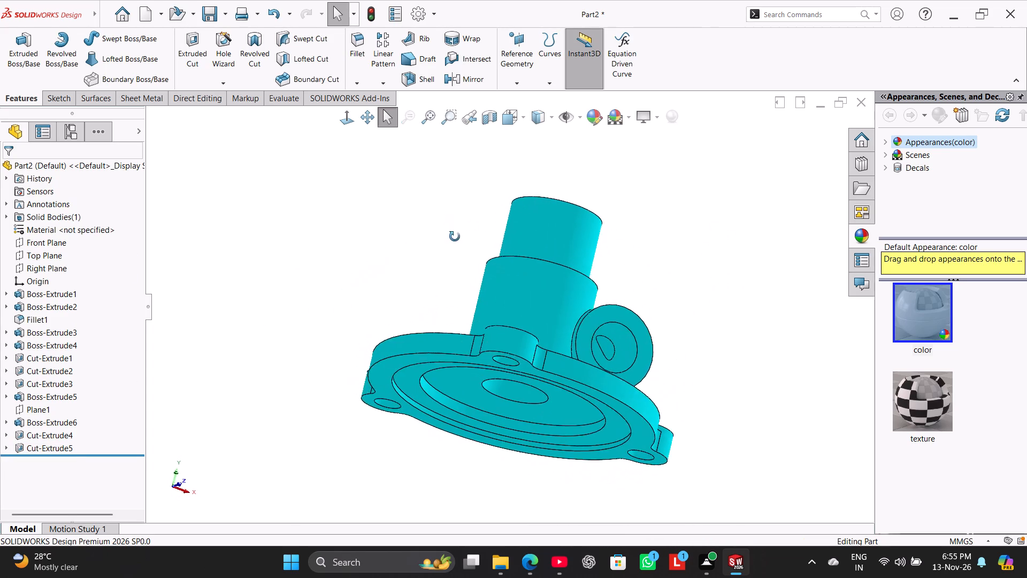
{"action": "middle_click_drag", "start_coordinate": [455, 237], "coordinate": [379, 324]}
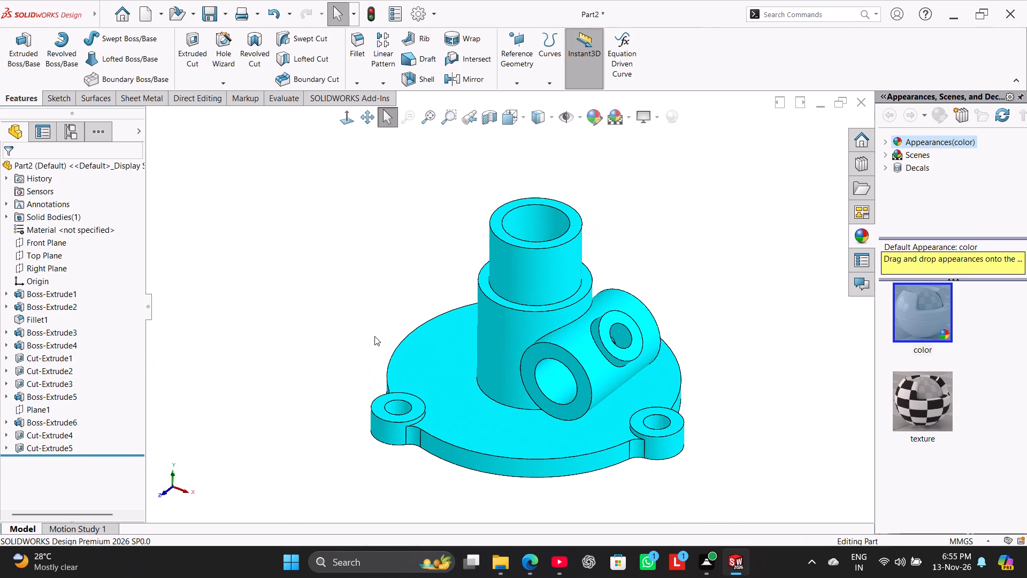
On the Front Plane, sketch connected lines: 20 mm down from the side cylinder's outer edge, along the base's top, then about 22 mm slanting back up.
{"action": "middle_click_drag", "start_coordinate": [369, 353], "coordinate": [410, 250]}
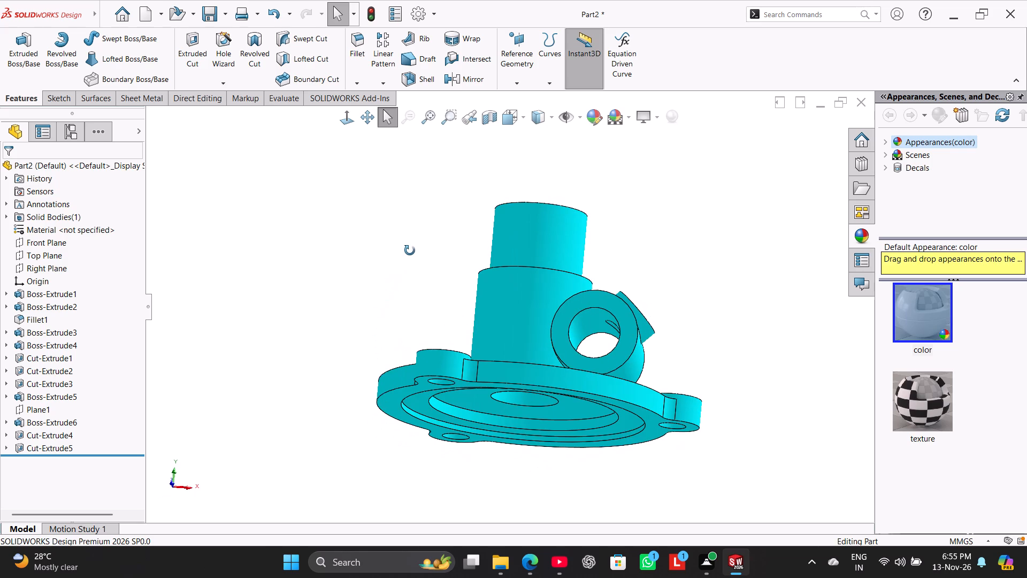
{"action": "middle_click_drag", "start_coordinate": [410, 250], "coordinate": [405, 333]}
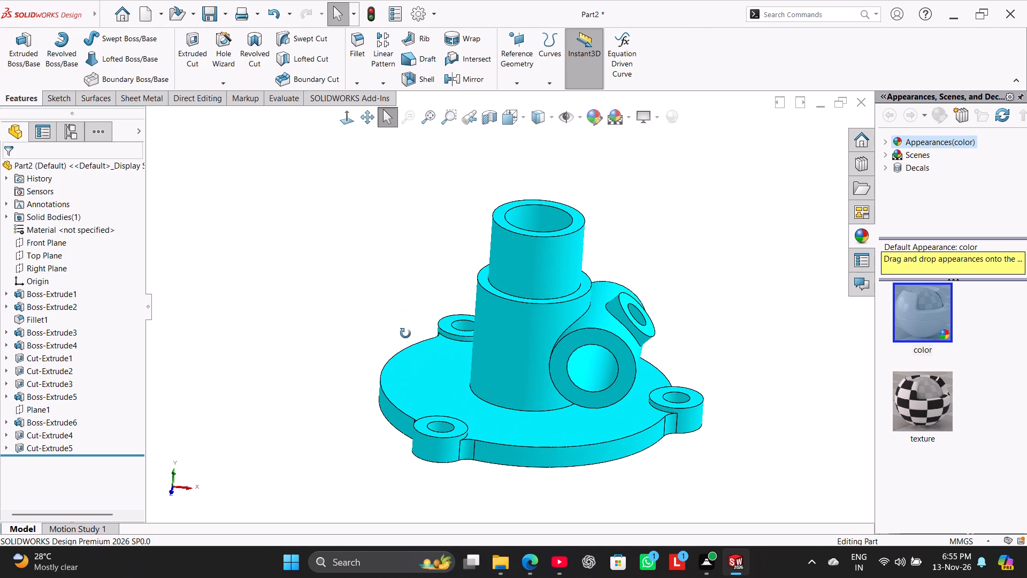
{"action": "middle_click_drag", "start_coordinate": [405, 333], "coordinate": [384, 365]}
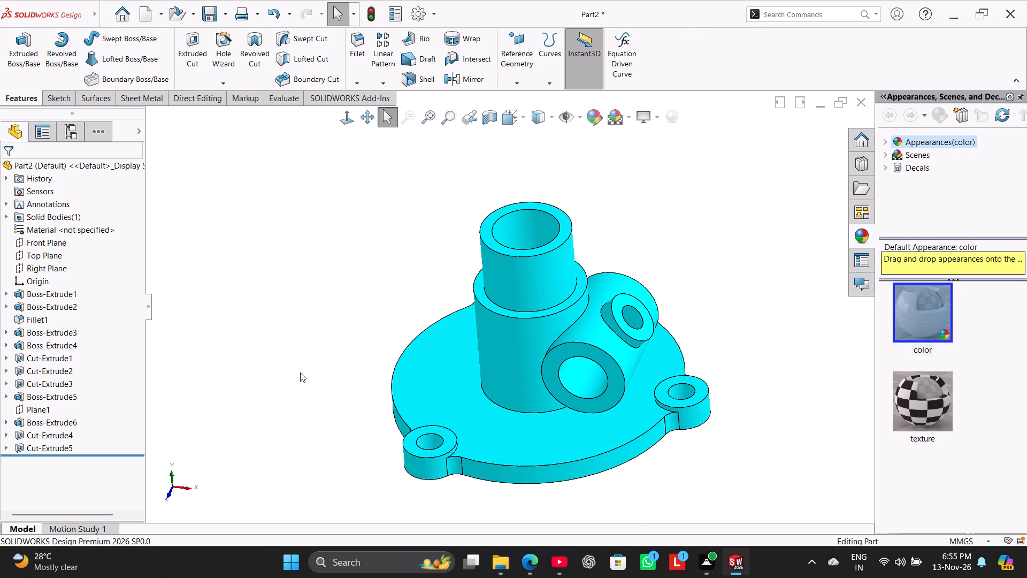
{"action": "right_click_drag", "start_coordinate": [302, 367], "coordinate": [379, 269]}
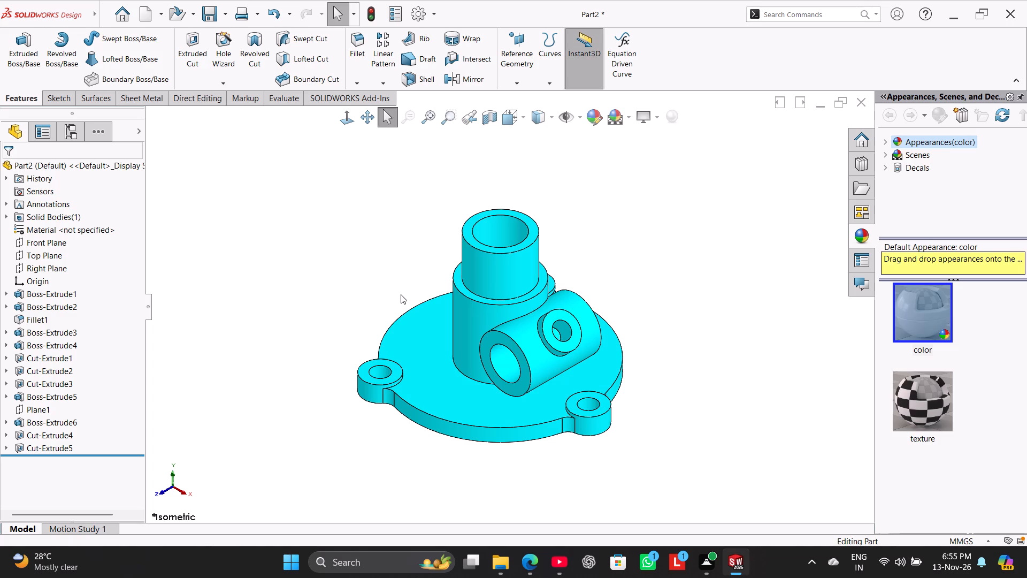
{"action": "left_click", "coordinate": [48, 246]}
{"action": "left_click", "coordinate": [55, 230]}
{"action": "left_click", "coordinate": [185, 232]}
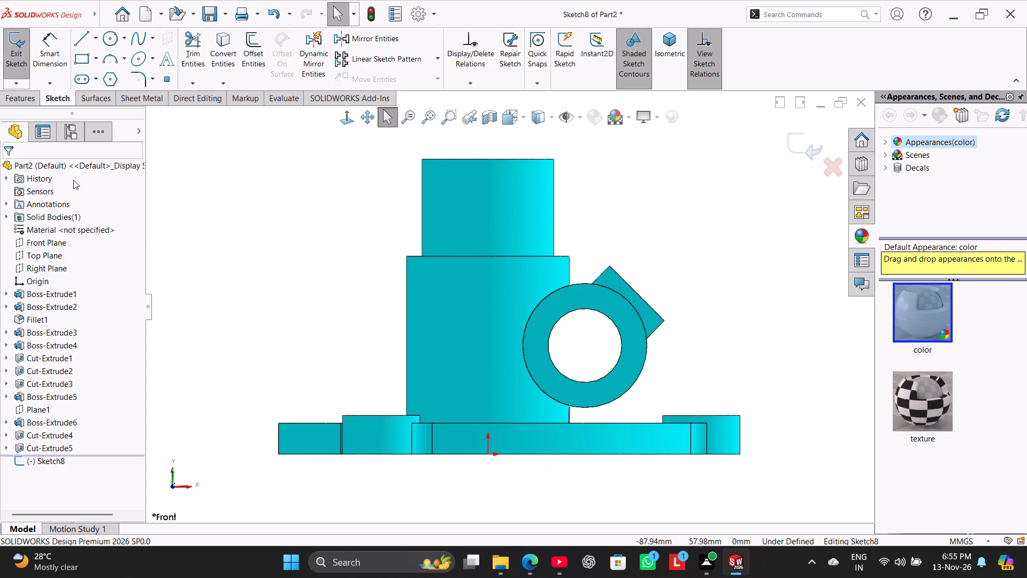
{"action": "left_click", "coordinate": [77, 41]}
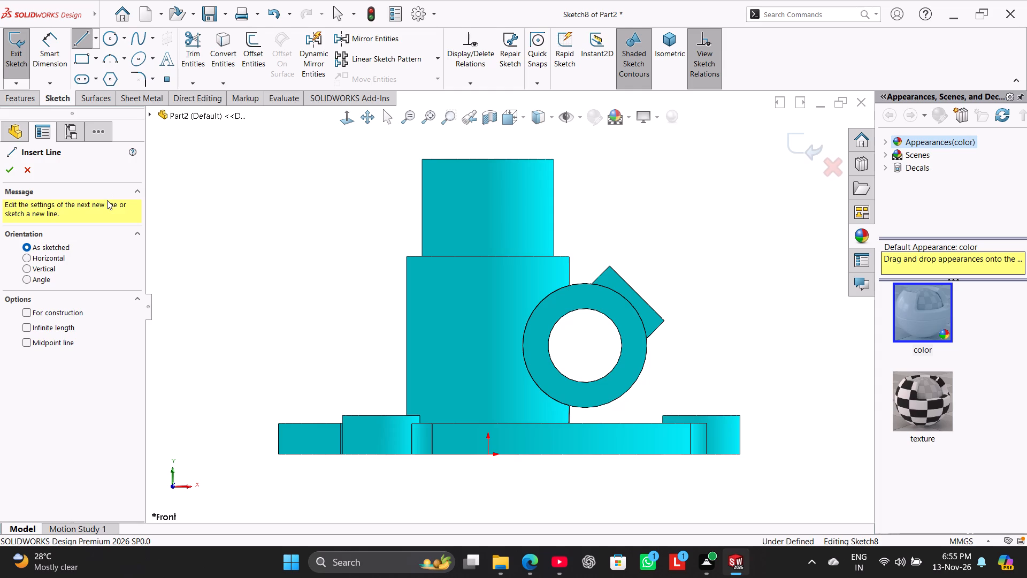
{"action": "left_click", "coordinate": [648, 346]}
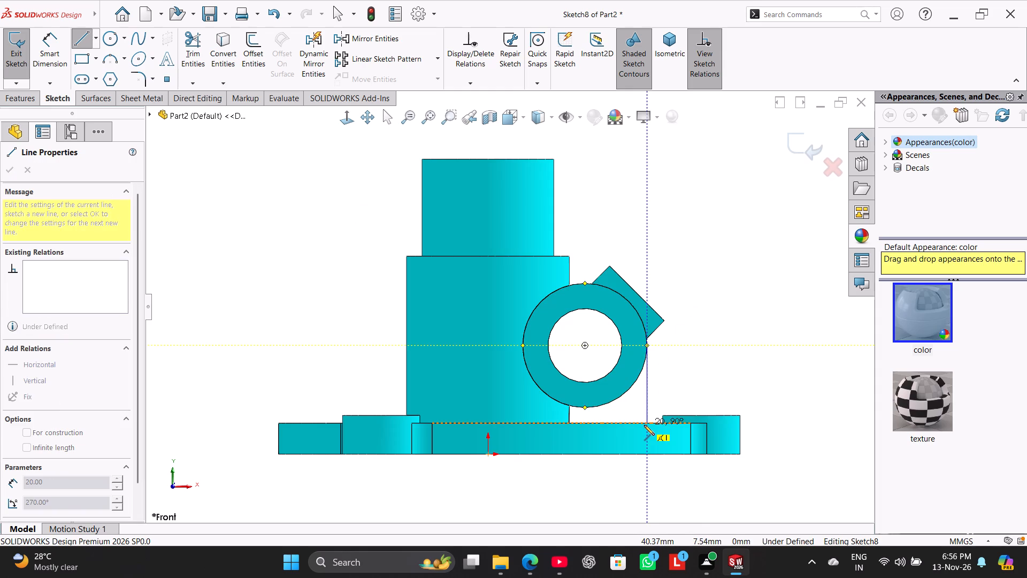
{"action": "left_click_drag", "start_coordinate": [647, 425], "coordinate": [641, 425]}
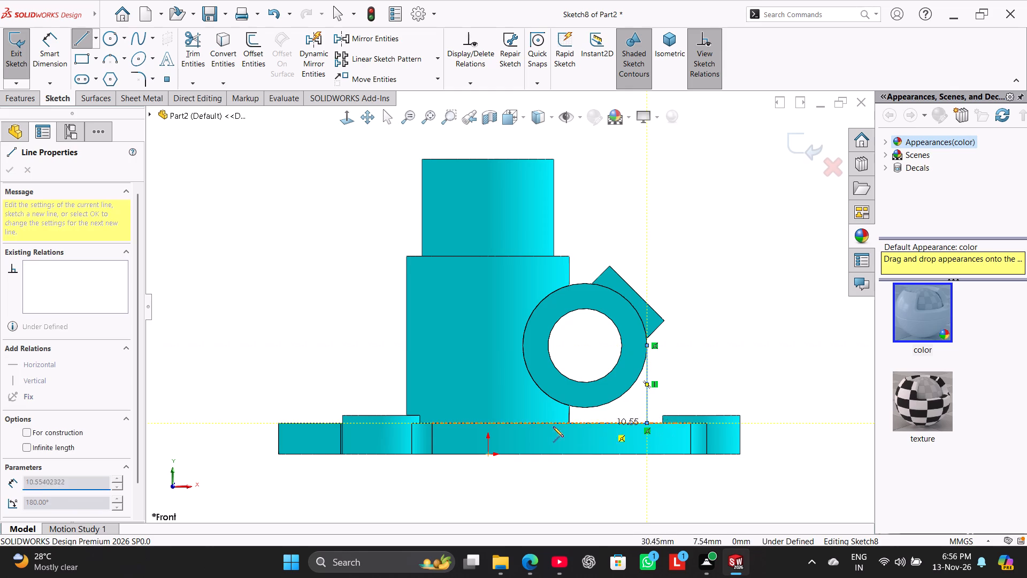
{"action": "left_click", "coordinate": [501, 423]}
{"action": "left_click", "coordinate": [525, 339]}
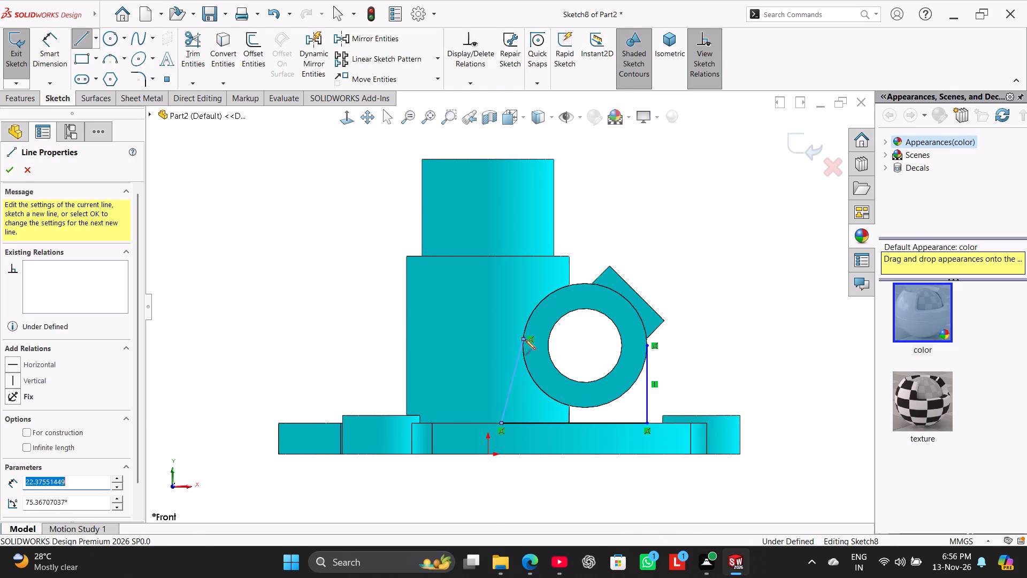
{"action": "right_click", "coordinate": [319, 337]}
{"action": "left_click", "coordinate": [334, 346]}
Convert the side cylinder's outer circular edge into a sketch entity, leaving the upper tube's edge out of the selection.
{"action": "left_click", "coordinate": [218, 48]}
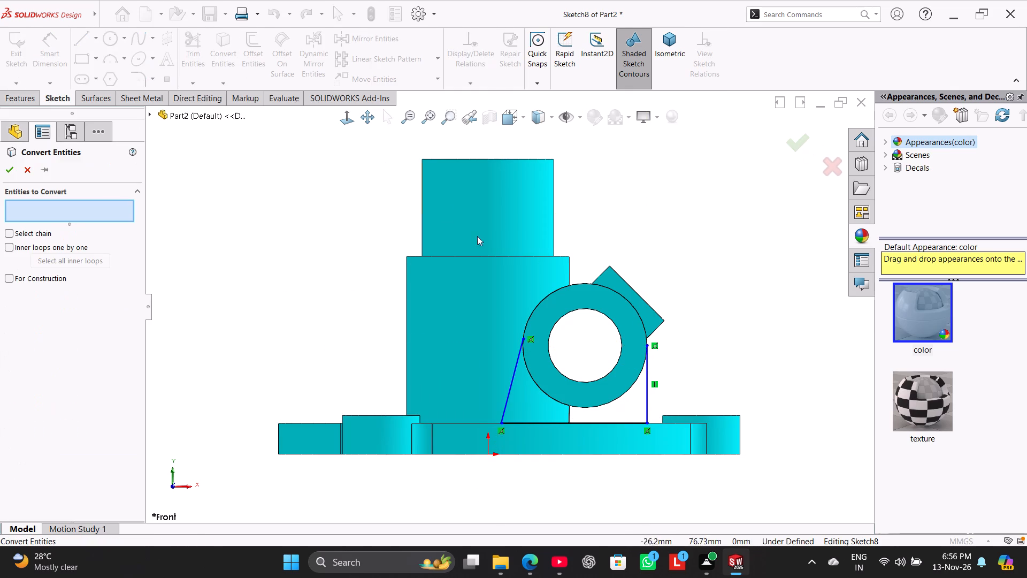
{"action": "left_click", "coordinate": [544, 298]}
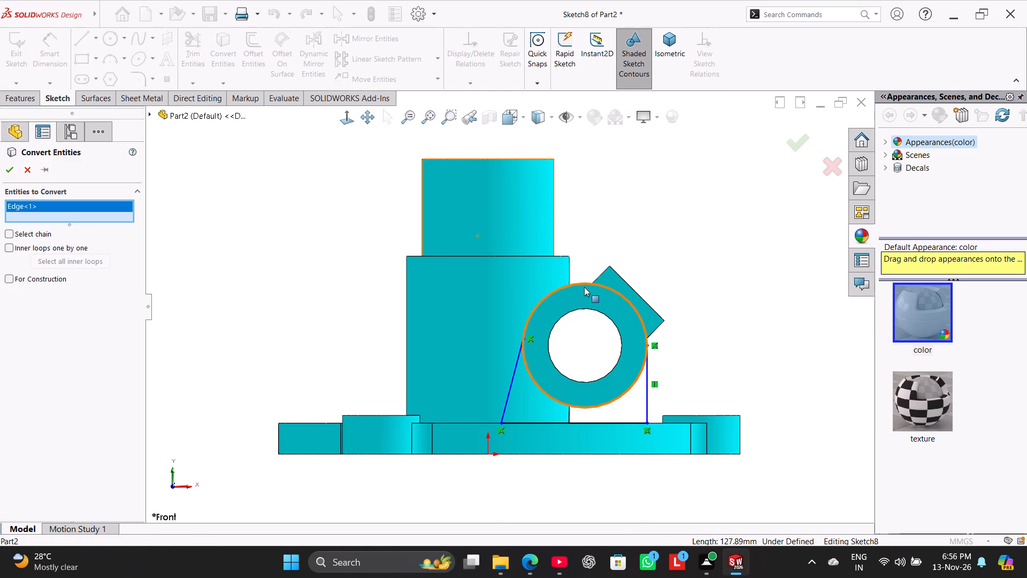
{"action": "left_click", "coordinate": [584, 284]}
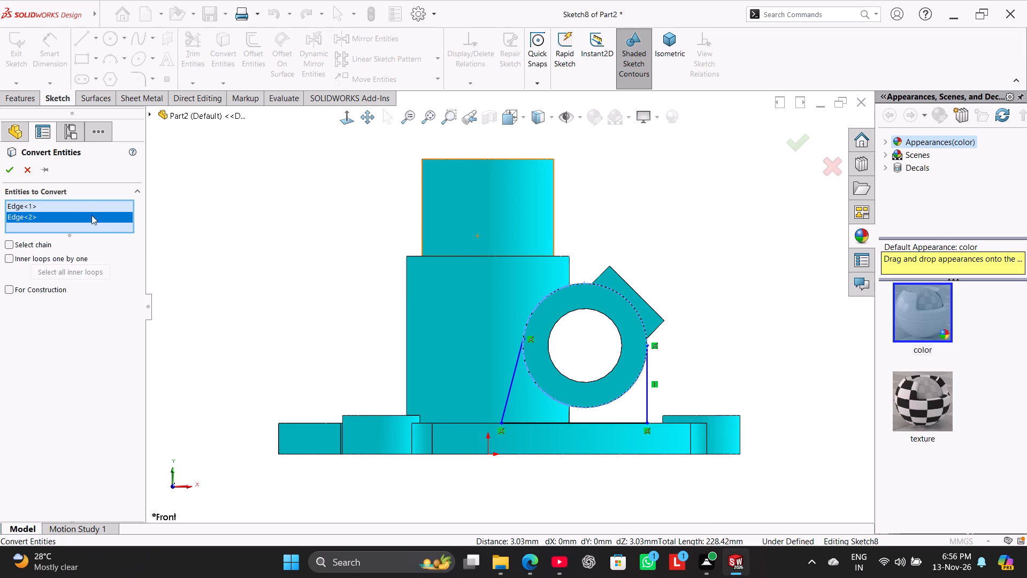
{"action": "right_click", "coordinate": [85, 203]}
{"action": "left_click", "coordinate": [114, 223]}
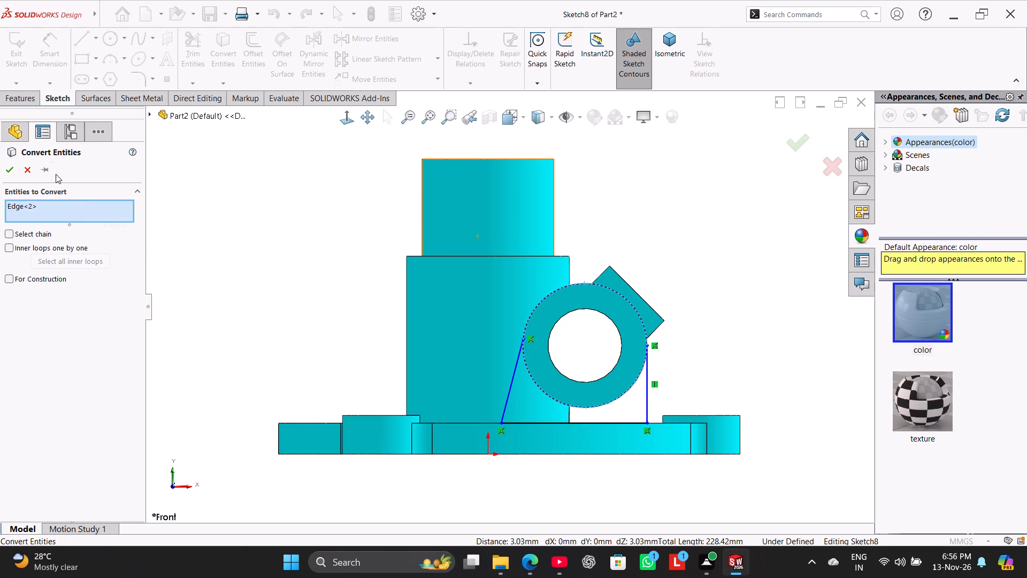
{"action": "left_click", "coordinate": [4, 169]}
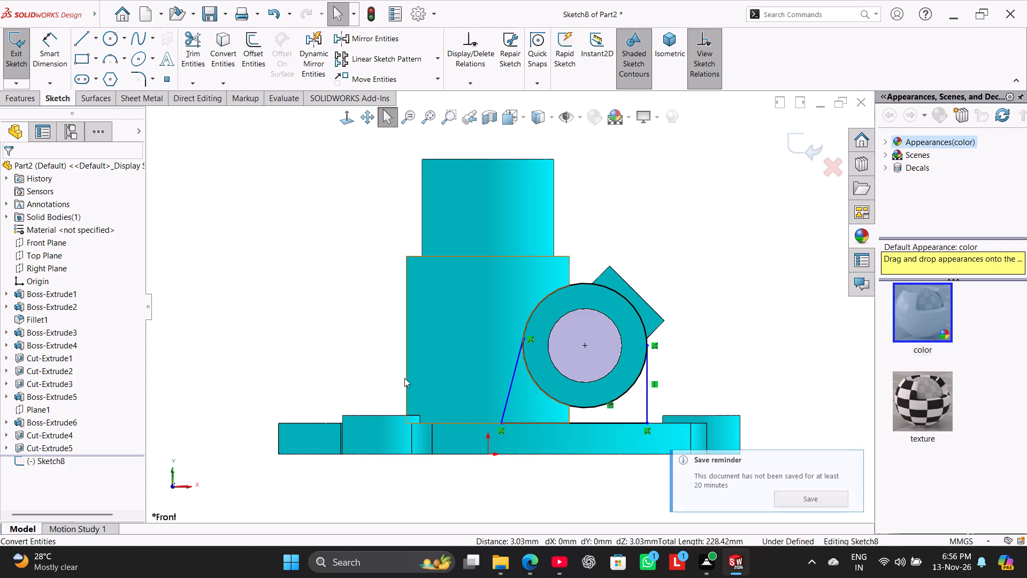
Make the slanted line between the base's top edge and the side cylinder's circle vertical.
{"action": "right_click", "coordinate": [505, 407]}
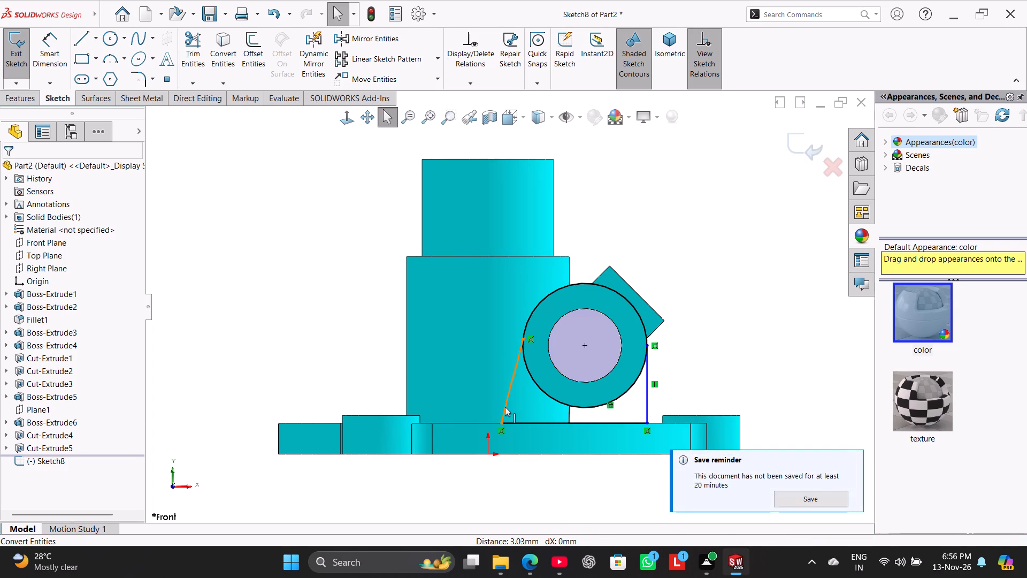
{"action": "left_click", "coordinate": [534, 321]}
{"action": "left_click", "coordinate": [279, 340]}
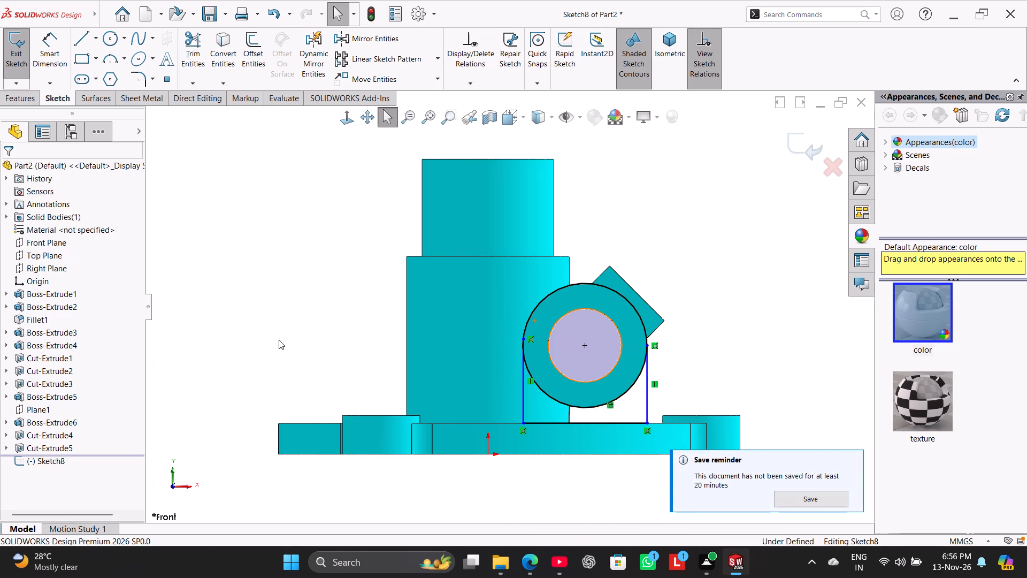
Make both vertical lines tangent to the converted outer circle of the side cylinder.
{"action": "left_click", "coordinate": [740, 323]}
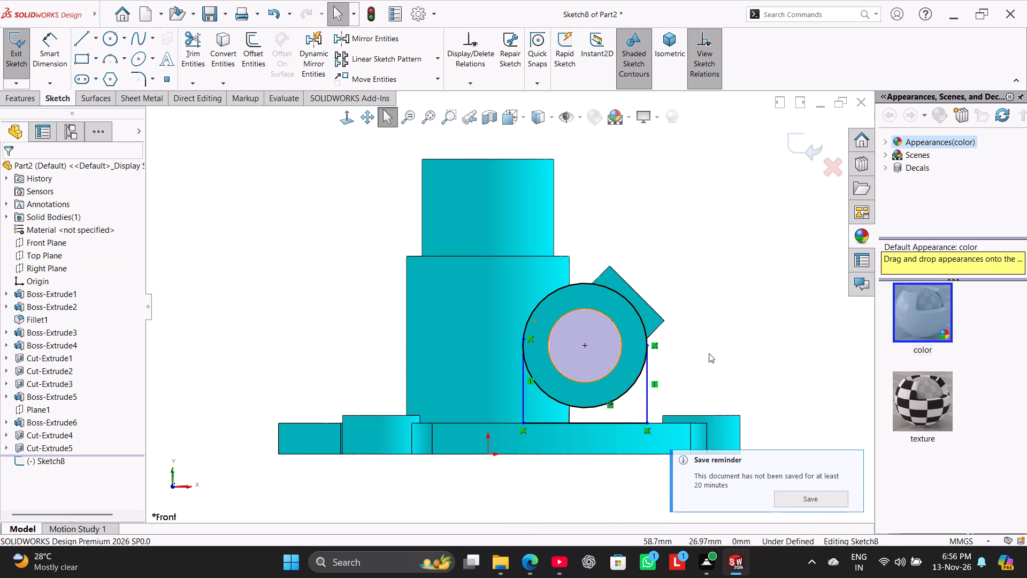
{"action": "left_click", "coordinate": [649, 370]}
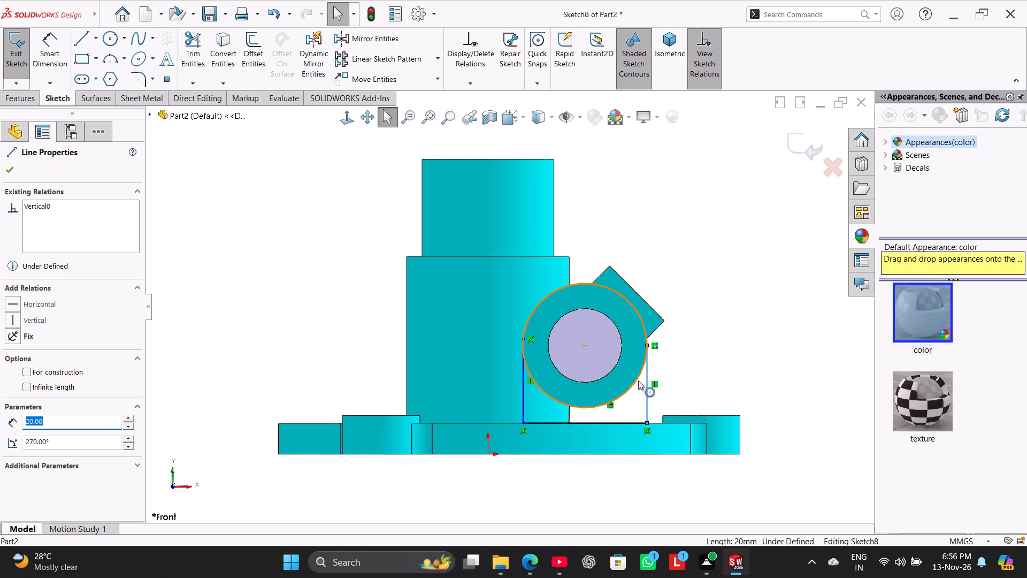
{"action": "left_click", "coordinate": [635, 382], "text": "ctrl"}
{"action": "left_click", "coordinate": [23, 364]}
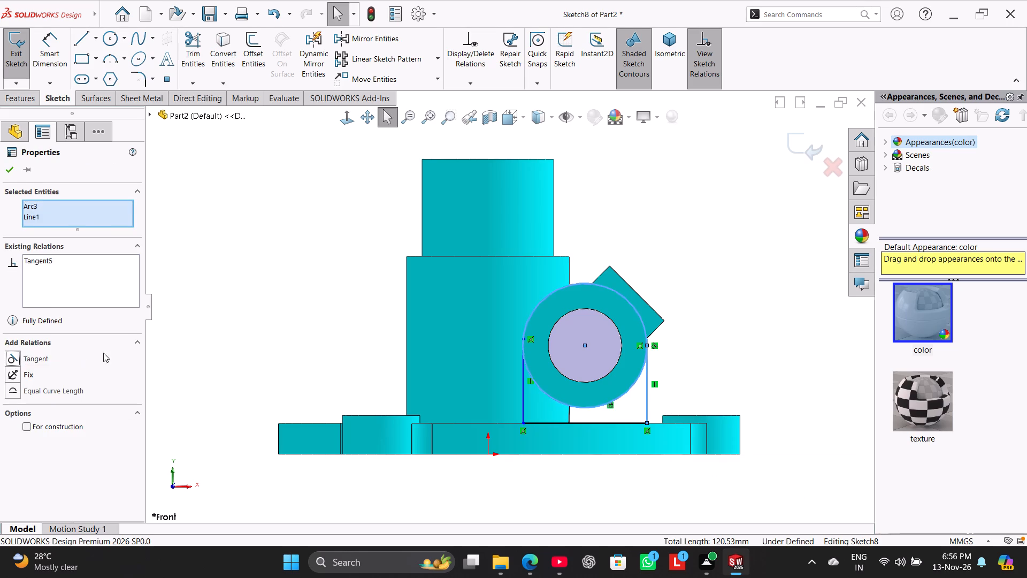
{"action": "left_click", "coordinate": [219, 315]}
{"action": "left_click", "coordinate": [524, 392], "text": "ctrl"}
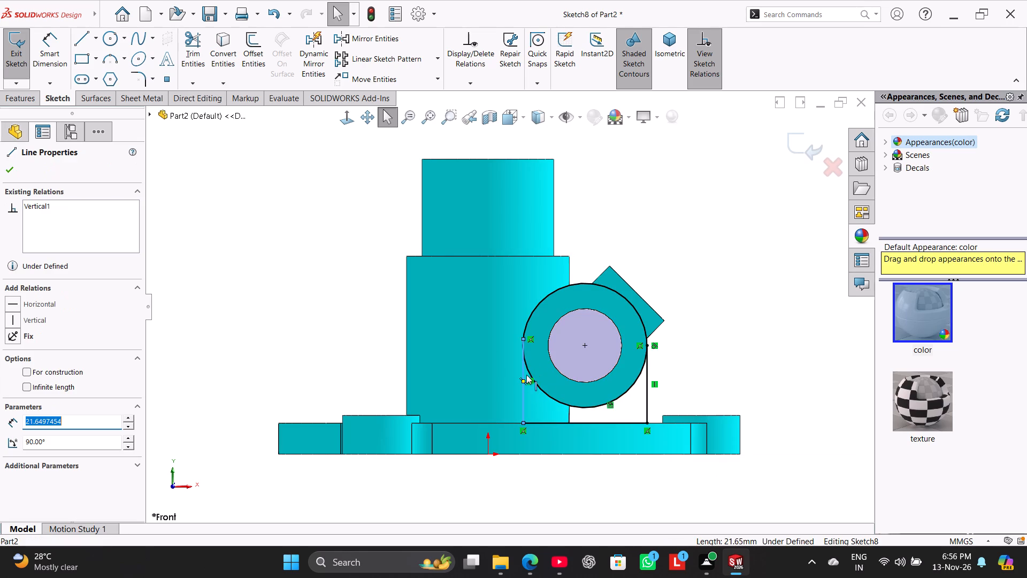
{"action": "left_click", "coordinate": [528, 368], "text": "ctrl"}
{"action": "left_click", "coordinate": [32, 361]}
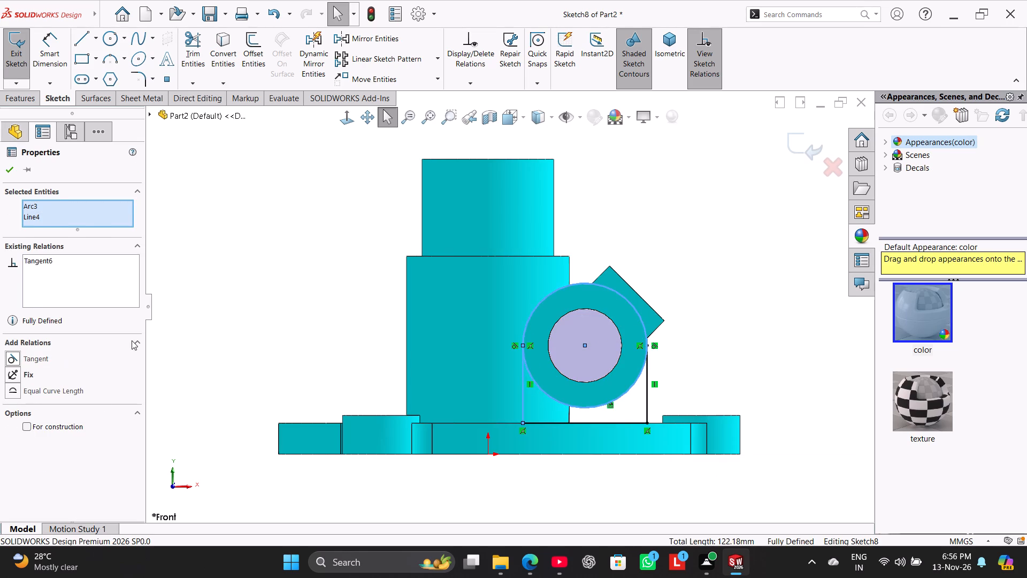
{"action": "left_click", "coordinate": [267, 303]}
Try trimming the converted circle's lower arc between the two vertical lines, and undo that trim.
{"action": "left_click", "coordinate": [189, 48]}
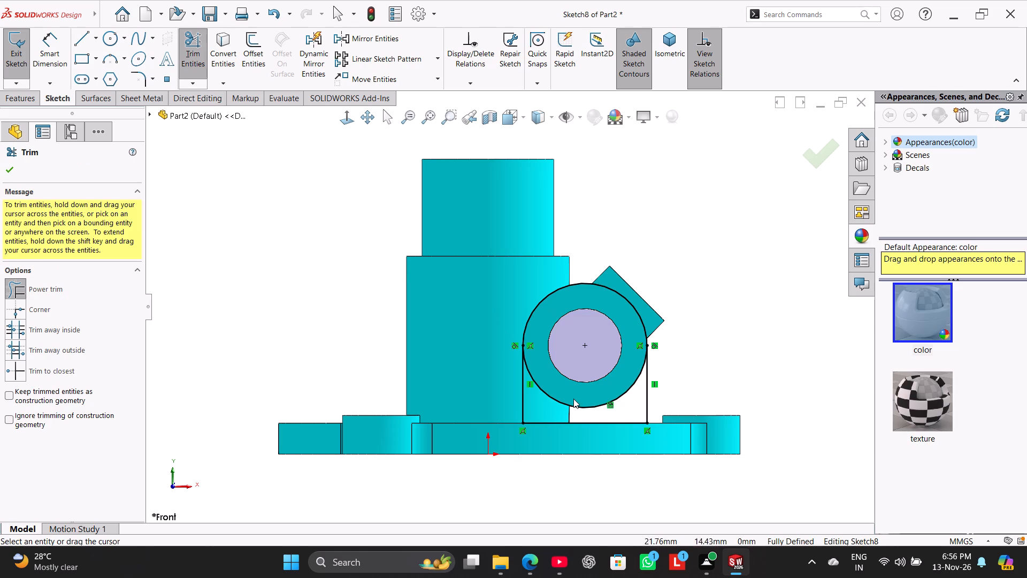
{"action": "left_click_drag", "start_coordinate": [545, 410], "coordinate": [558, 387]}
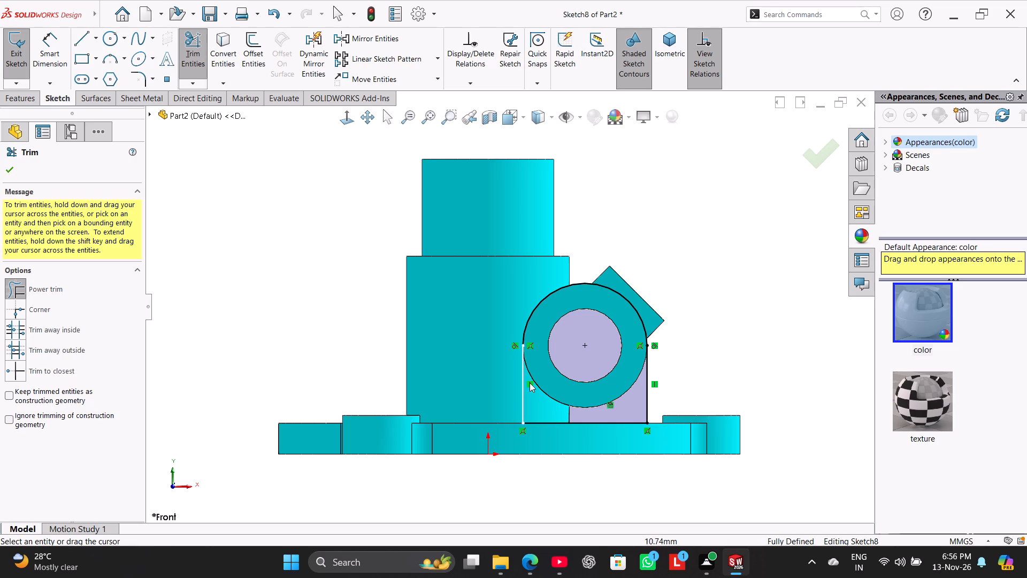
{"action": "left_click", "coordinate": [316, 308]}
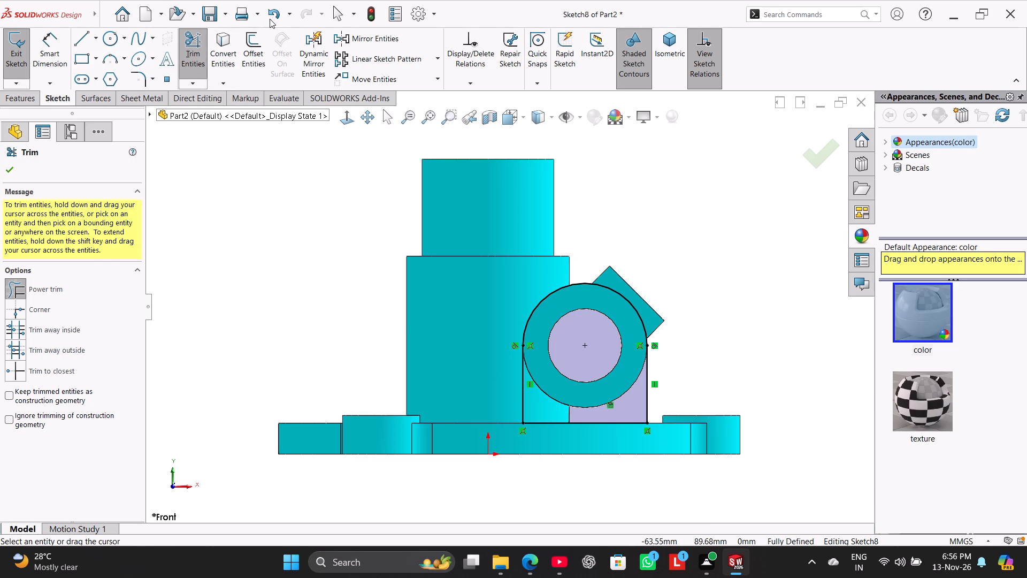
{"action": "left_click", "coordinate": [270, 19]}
Trim away the converted circle's upper arc, keeping the lower arc between the two vertical lines.
{"action": "left_click", "coordinate": [194, 45]}
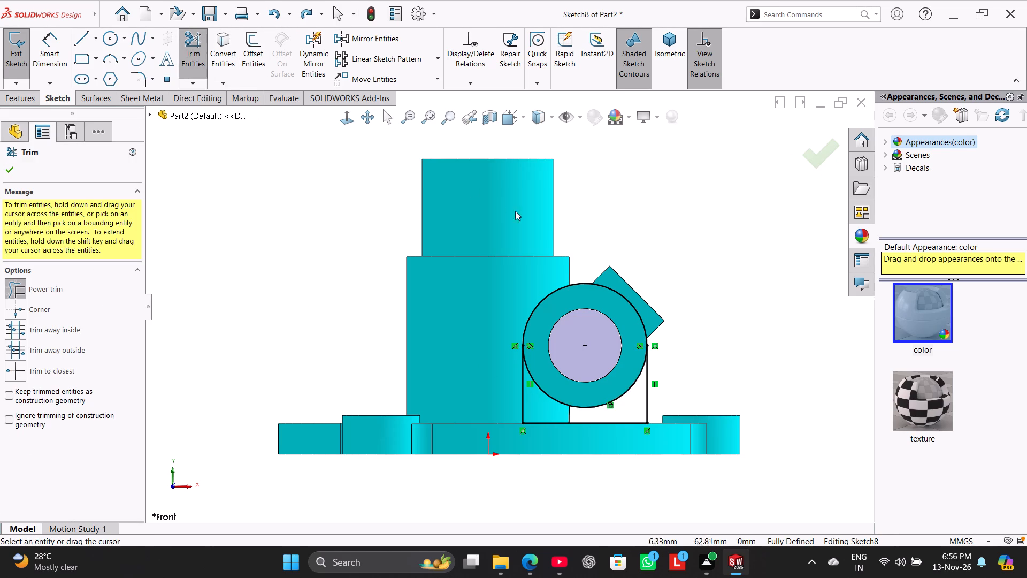
{"action": "left_click_drag", "start_coordinate": [523, 288], "coordinate": [562, 299]}
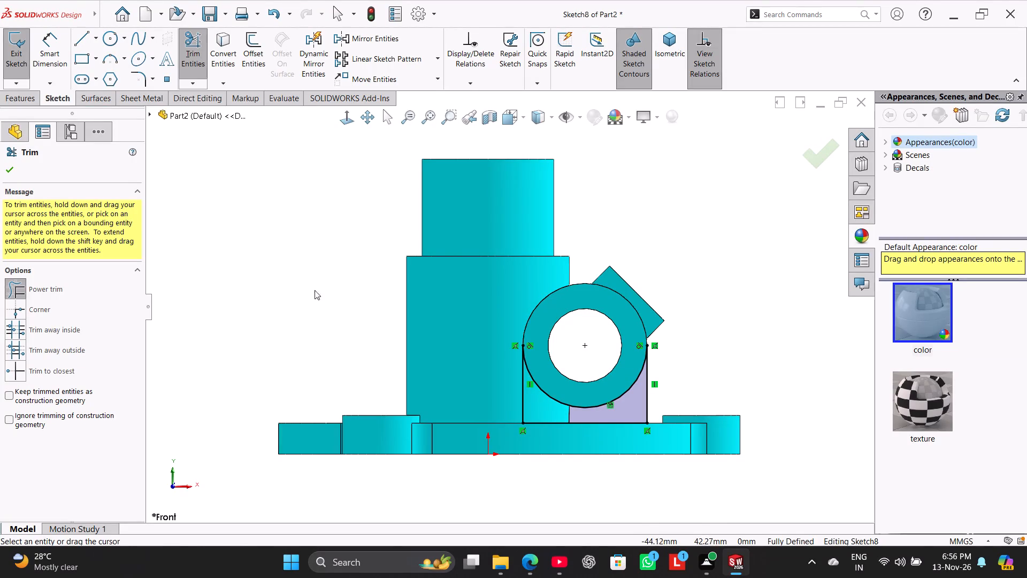
{"action": "right_click", "coordinate": [309, 290]}
{"action": "left_click", "coordinate": [350, 325]}
Extrude the support rib profile beneath the side cylinder as a boss with end condition Mid Plane and a depth of 12 mm.
{"action": "left_click", "coordinate": [23, 94]}
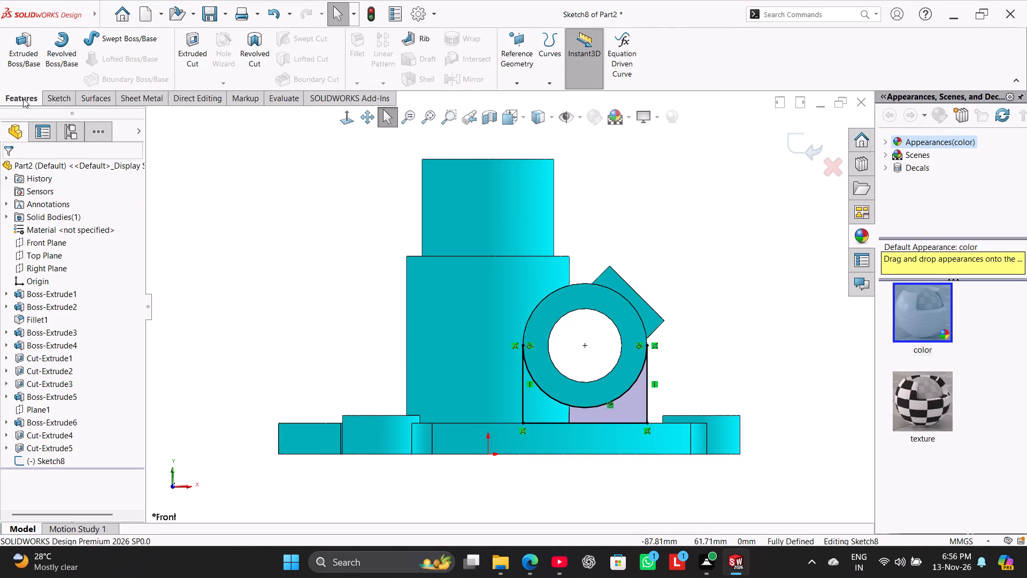
{"action": "left_click", "coordinate": [17, 69]}
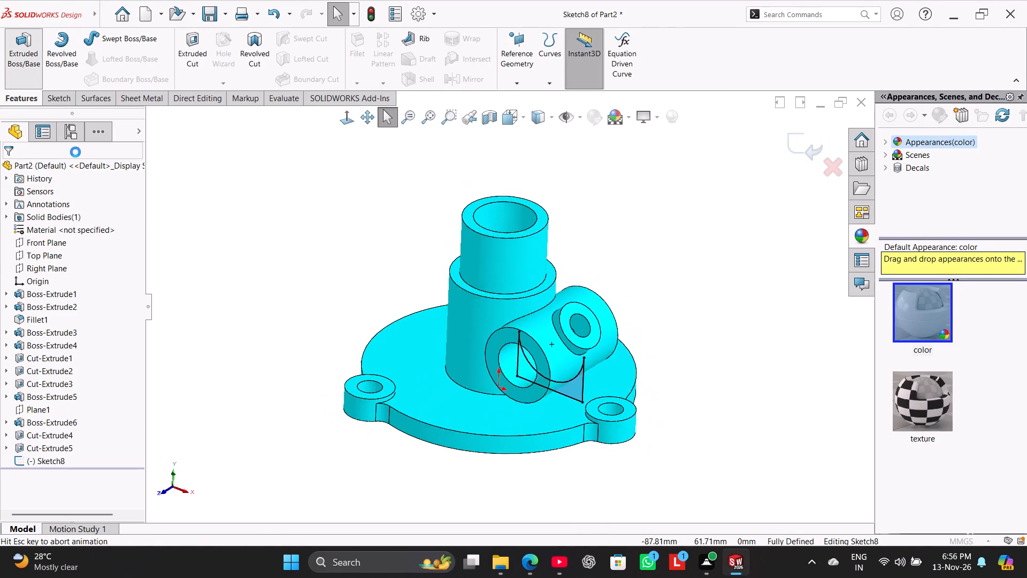
{"action": "left_click", "coordinate": [68, 238]}
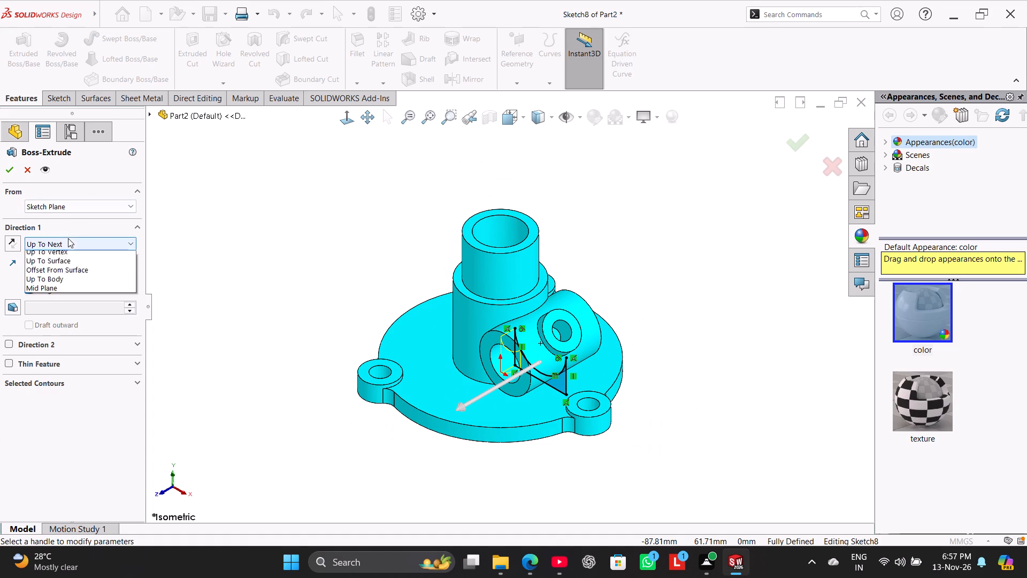
{"action": "left_click", "coordinate": [100, 315]}
{"action": "double_click", "coordinate": [75, 288]}
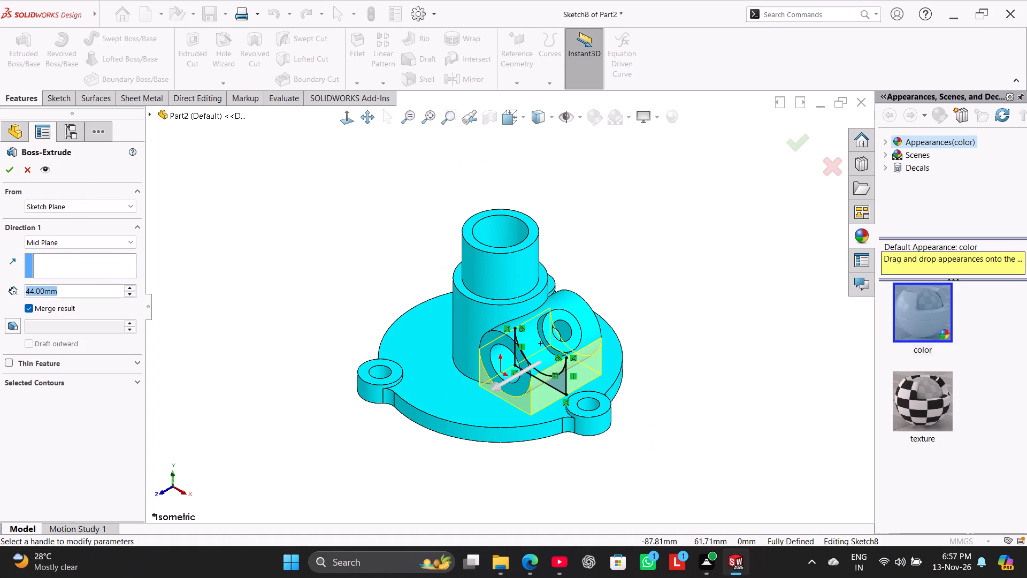
{"action": "type", "text": "12"}
{"action": "key", "text": "Return"}
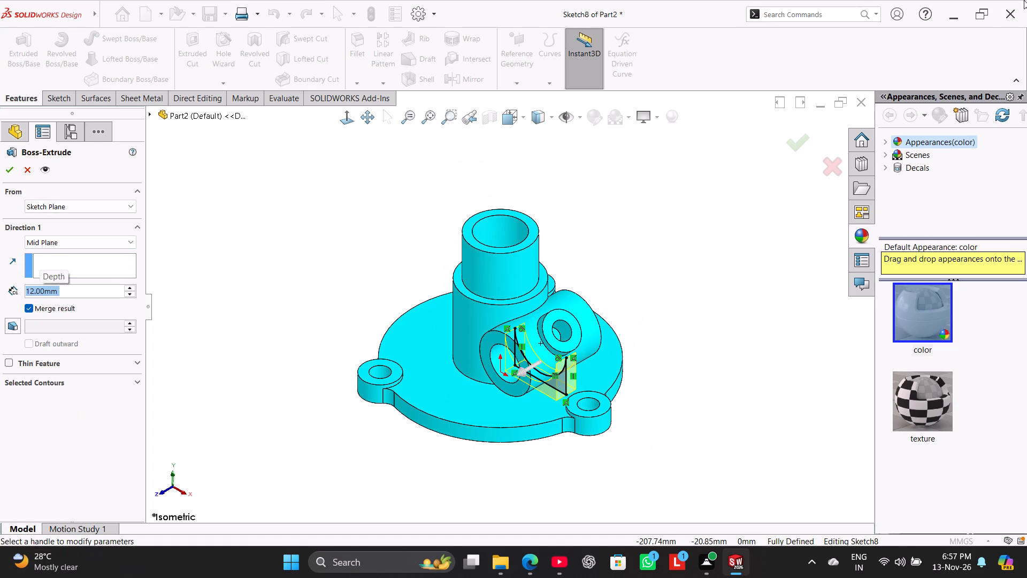
{"action": "left_click", "coordinate": [5, 173]}
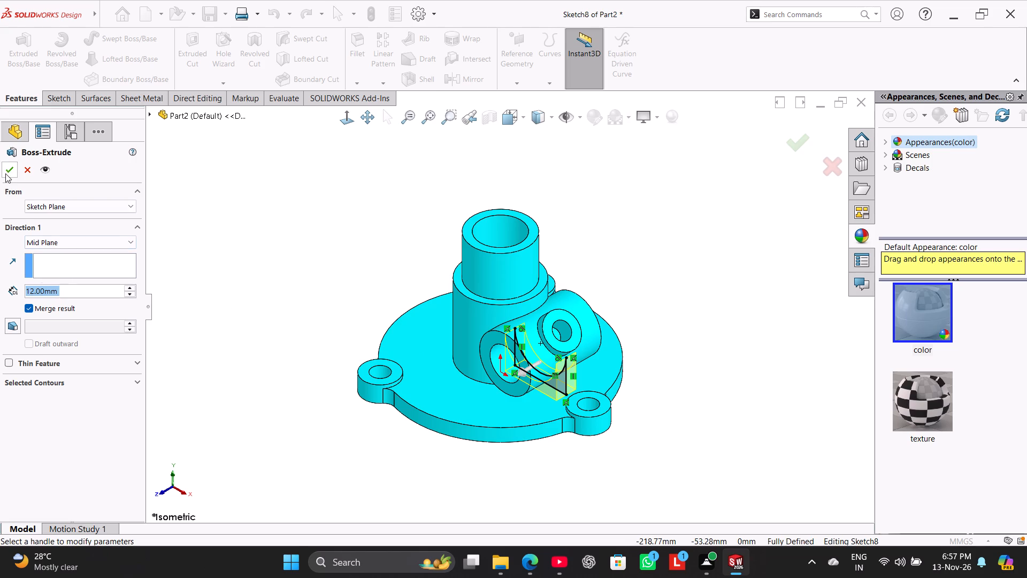
{"action": "left_click", "coordinate": [267, 286]}
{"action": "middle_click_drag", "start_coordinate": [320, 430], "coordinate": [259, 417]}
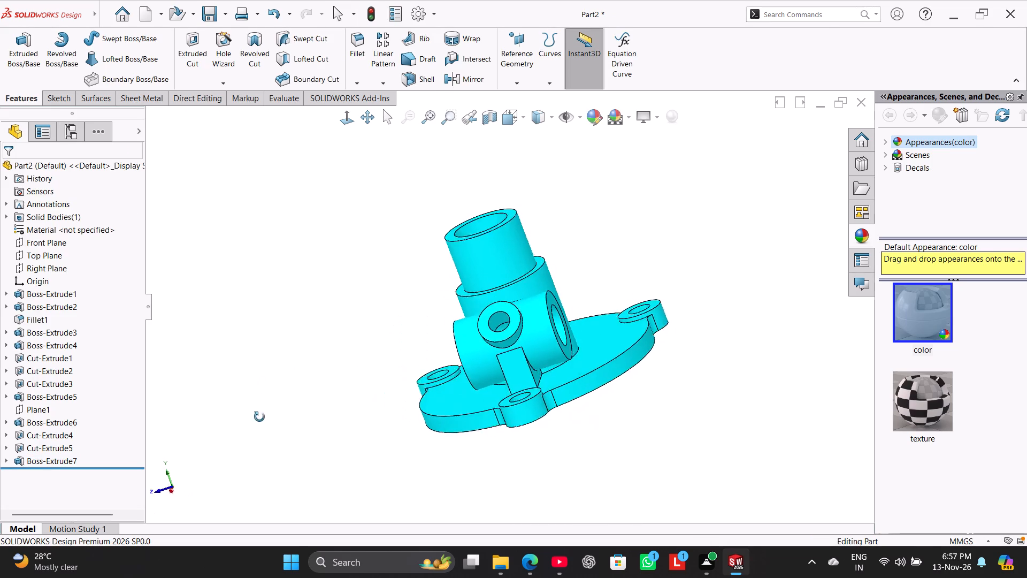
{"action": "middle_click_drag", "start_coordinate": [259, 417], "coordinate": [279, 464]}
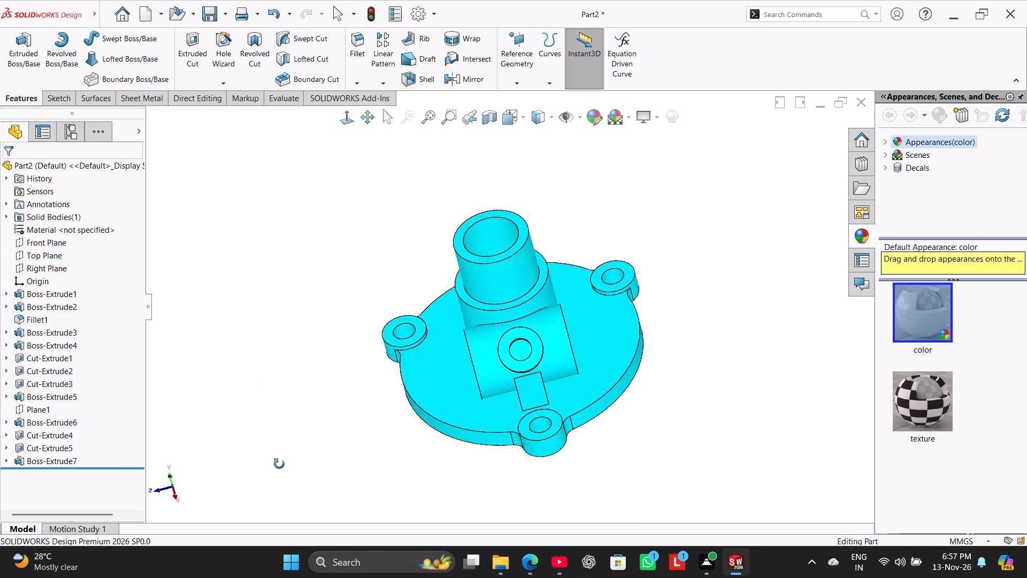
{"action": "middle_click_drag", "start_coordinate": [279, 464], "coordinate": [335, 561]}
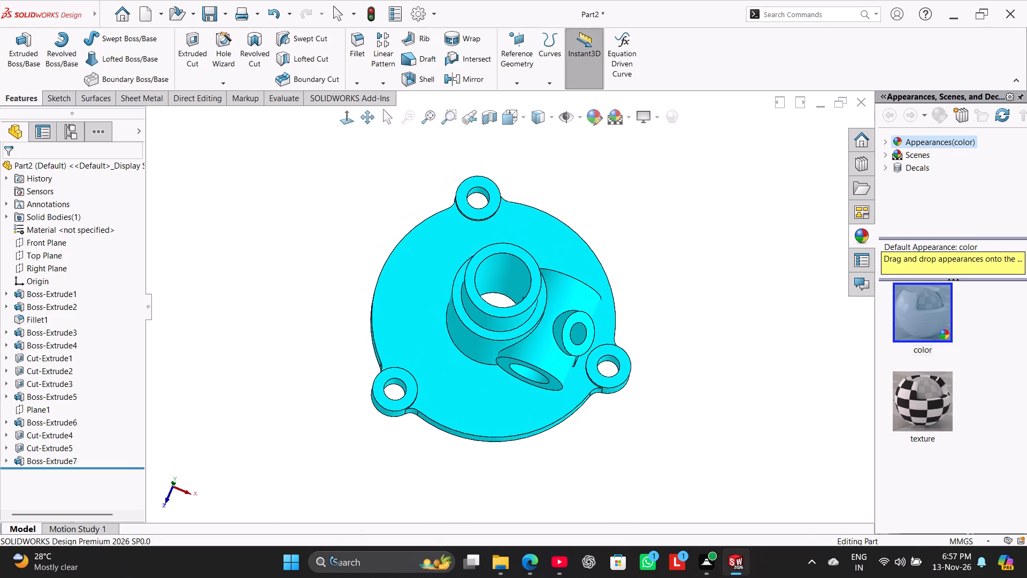
Show Sketch4, the profile sketch of the side cylinder, in the model.
{"action": "middle_click_drag", "start_coordinate": [335, 561], "coordinate": [335, 551]}
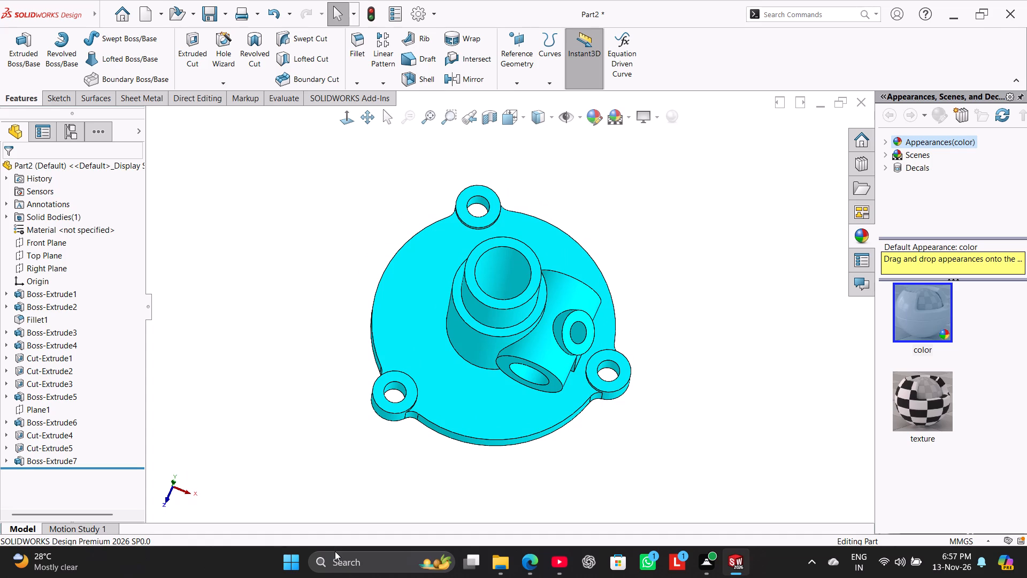
{"action": "right_click_drag", "start_coordinate": [281, 484], "coordinate": [407, 366]}
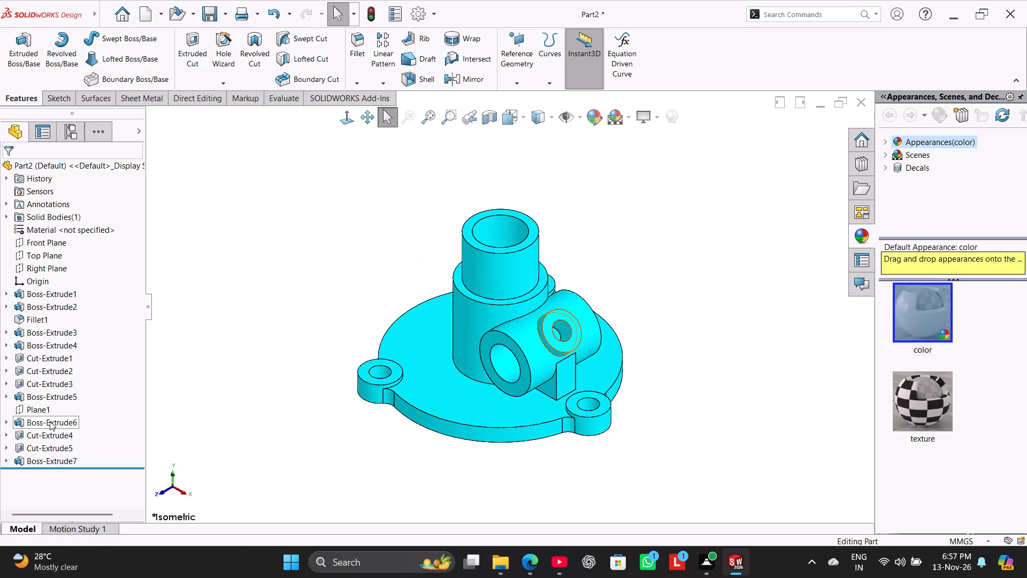
{"action": "left_click", "coordinate": [4, 397]}
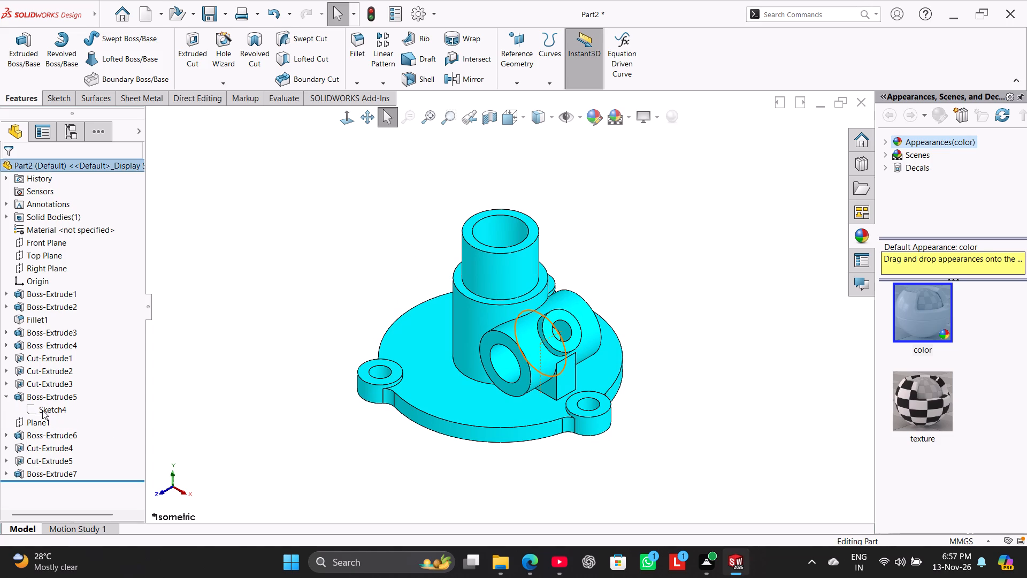
{"action": "right_click", "coordinate": [42, 410]}
{"action": "left_click", "coordinate": [53, 368]}
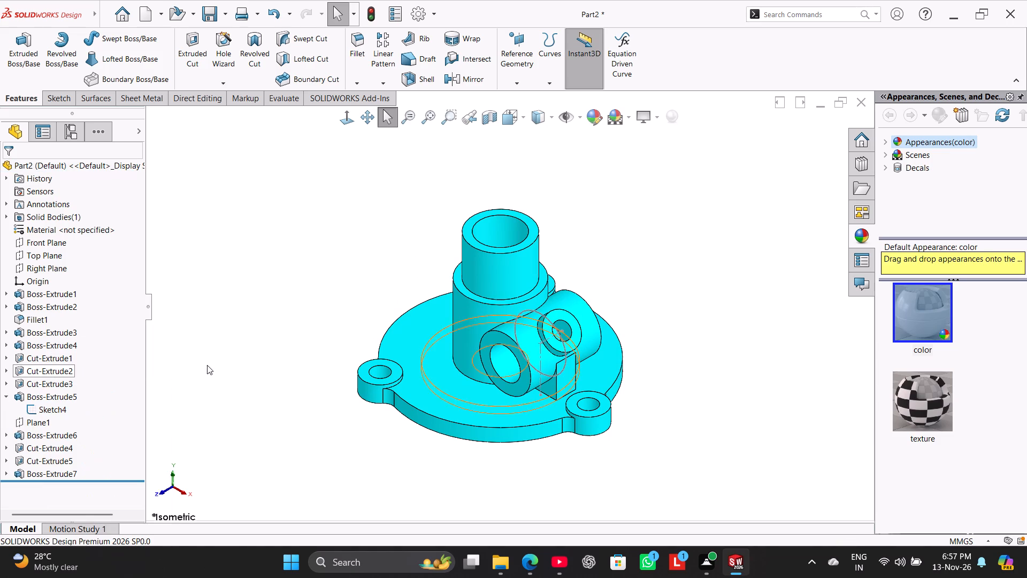
{"action": "left_click", "coordinate": [207, 365]}
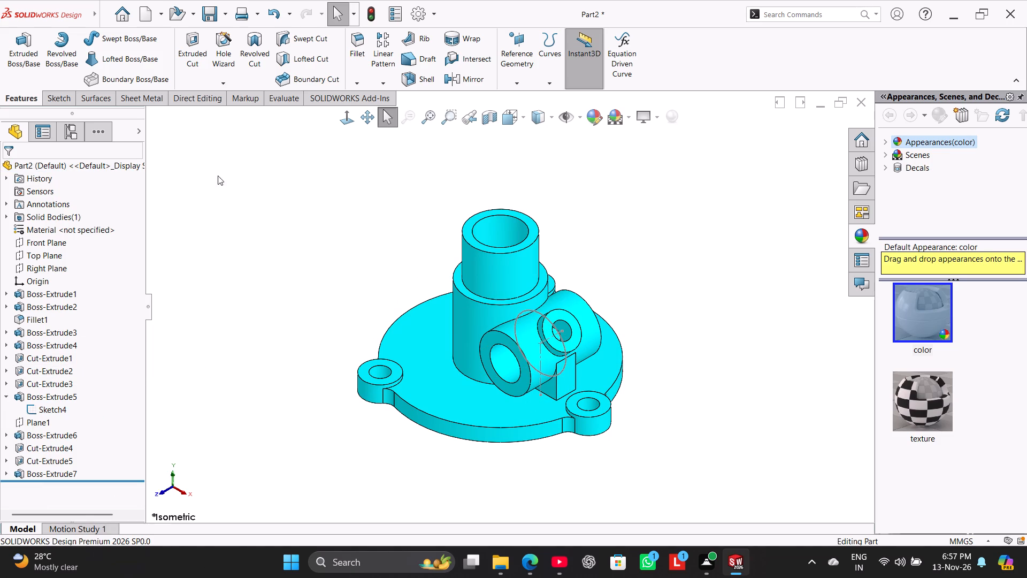
Delete and patch the five support rib faces that protrude into the main tube's bore, using Delete Face.
{"action": "left_click", "coordinate": [216, 98]}
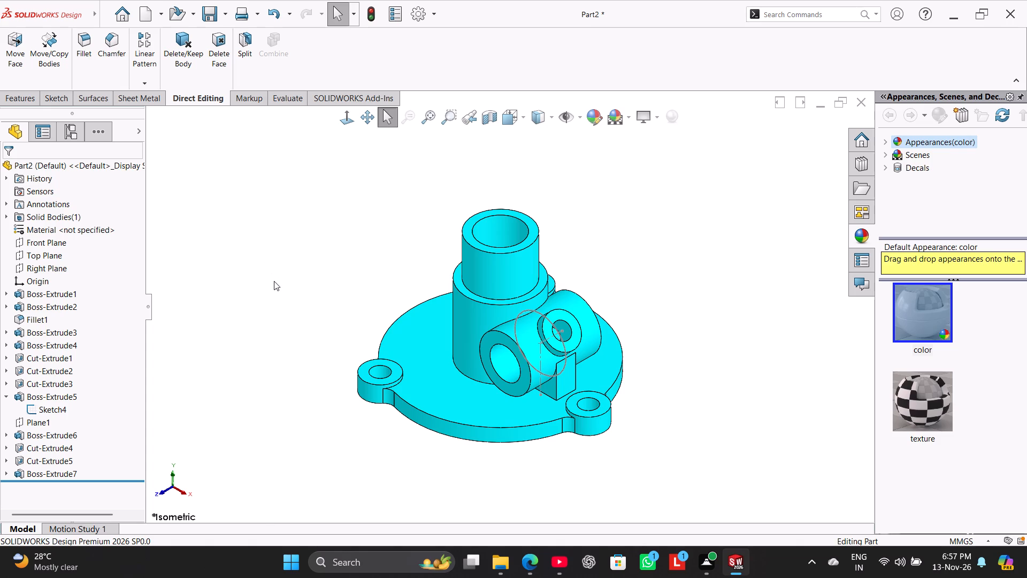
{"action": "left_click", "coordinate": [221, 50]}
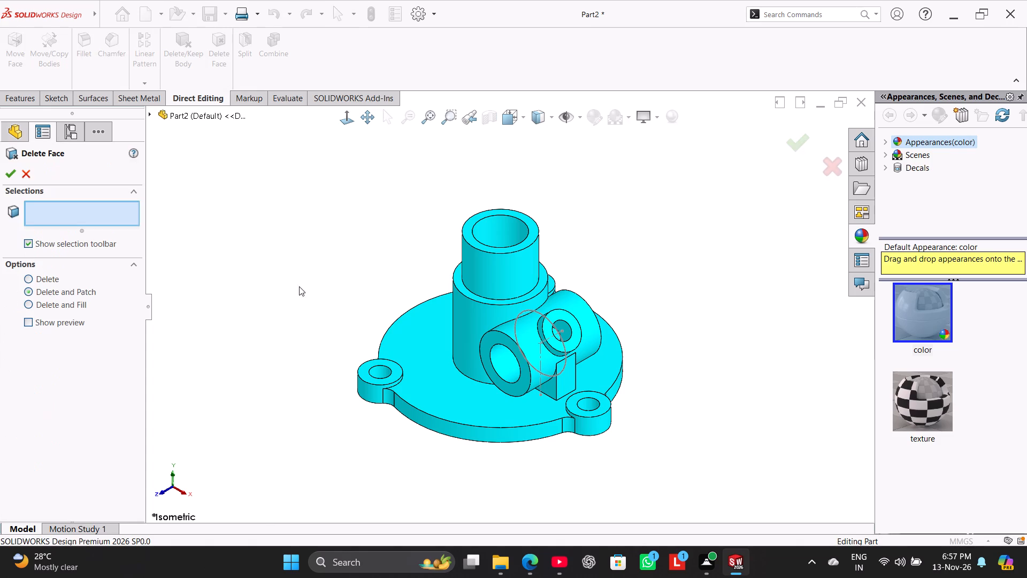
{"action": "middle_click_drag", "start_coordinate": [316, 328], "coordinate": [333, 448]}
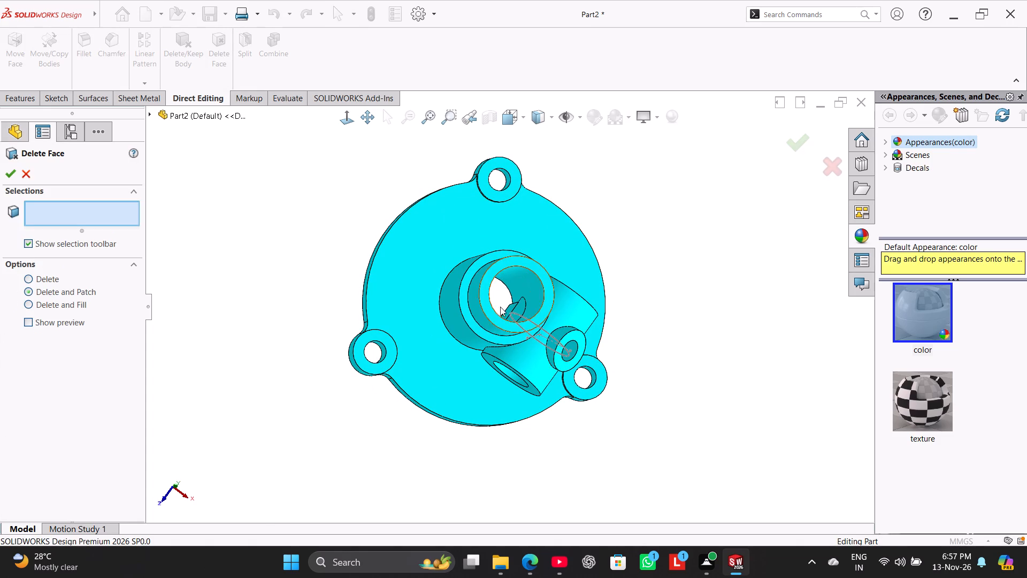
{"action": "left_click", "coordinate": [524, 308]}
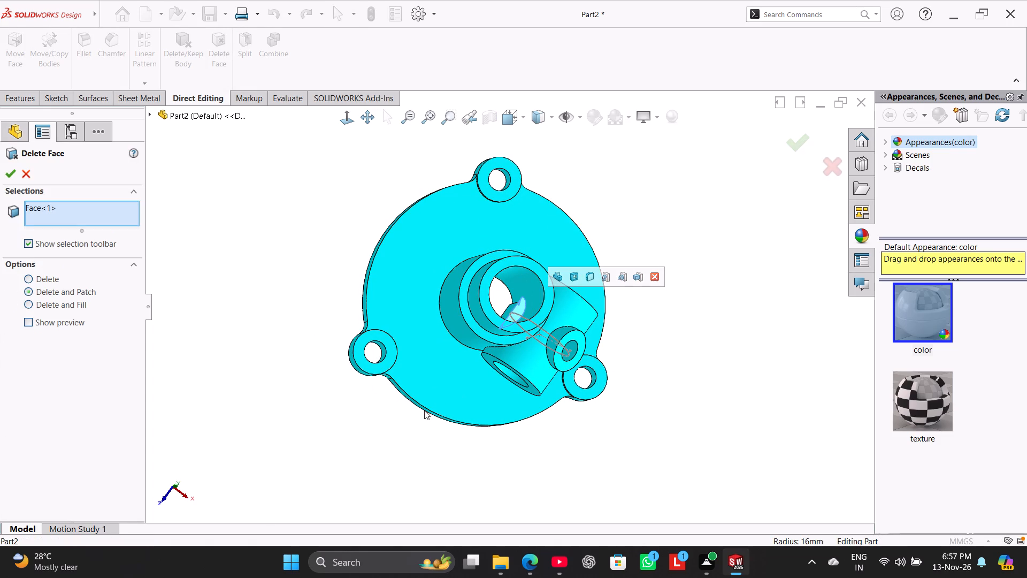
{"action": "middle_click_drag", "start_coordinate": [412, 422], "coordinate": [403, 460]}
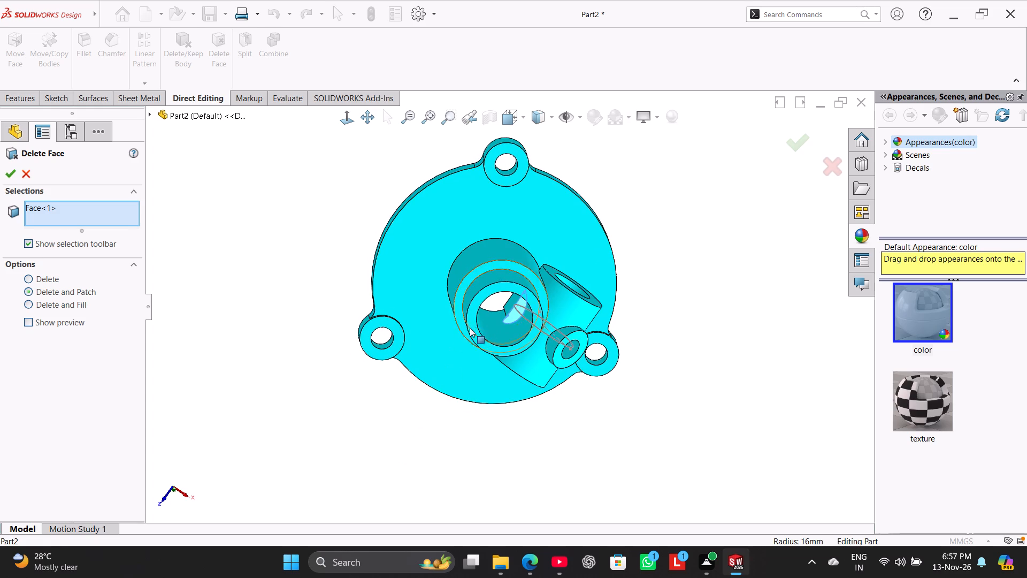
{"action": "left_click", "coordinate": [513, 303]}
{"action": "middle_click_drag", "start_coordinate": [326, 300], "coordinate": [478, 423]}
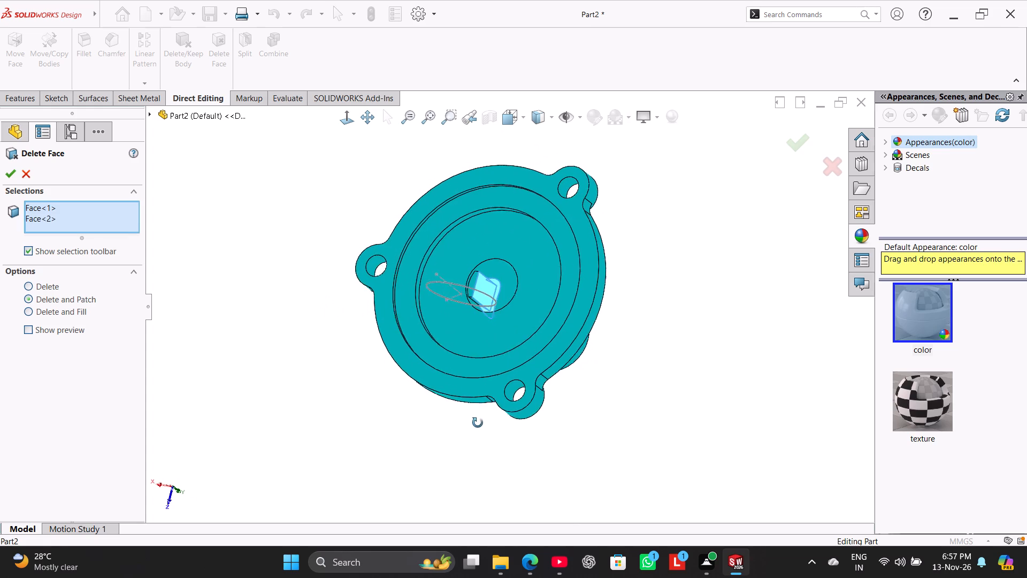
{"action": "middle_click_drag", "start_coordinate": [478, 423], "coordinate": [479, 426]}
{"action": "left_click", "coordinate": [472, 280]}
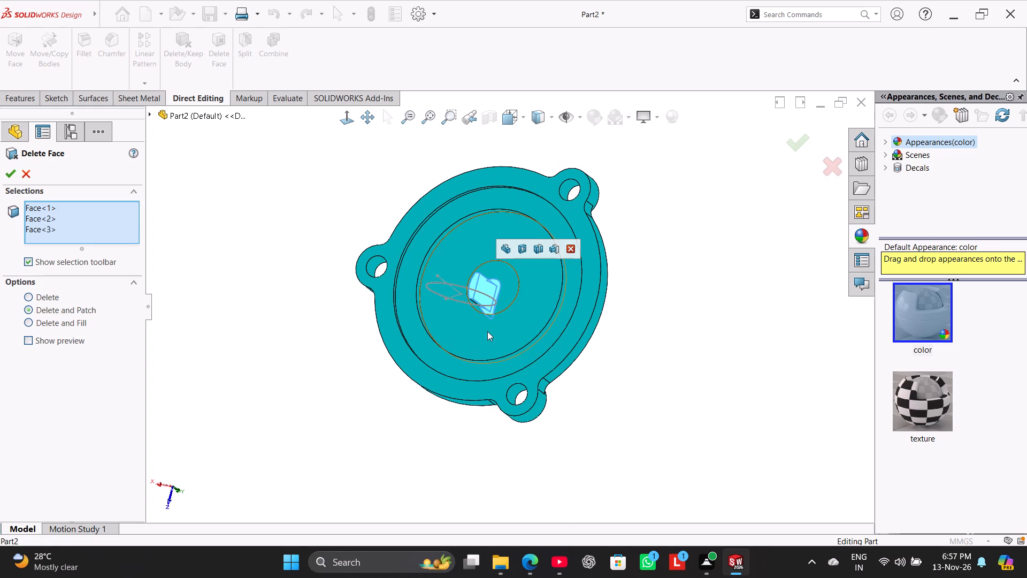
{"action": "scroll", "coordinate": [507, 292], "scroll_direction": "down", "scroll_amount": 6}
{"action": "left_click", "coordinate": [436, 304]}
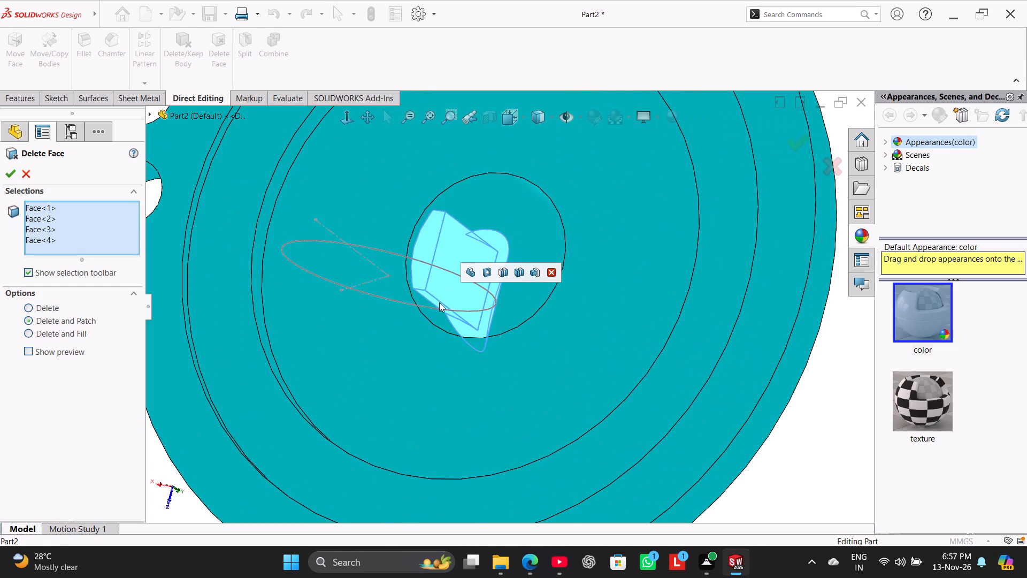
{"action": "middle_click_drag", "start_coordinate": [455, 274], "coordinate": [450, 344]}
{"action": "scroll", "coordinate": [450, 344], "scroll_direction": "down", "scroll_amount": 1}
{"action": "left_click", "coordinate": [451, 228]}
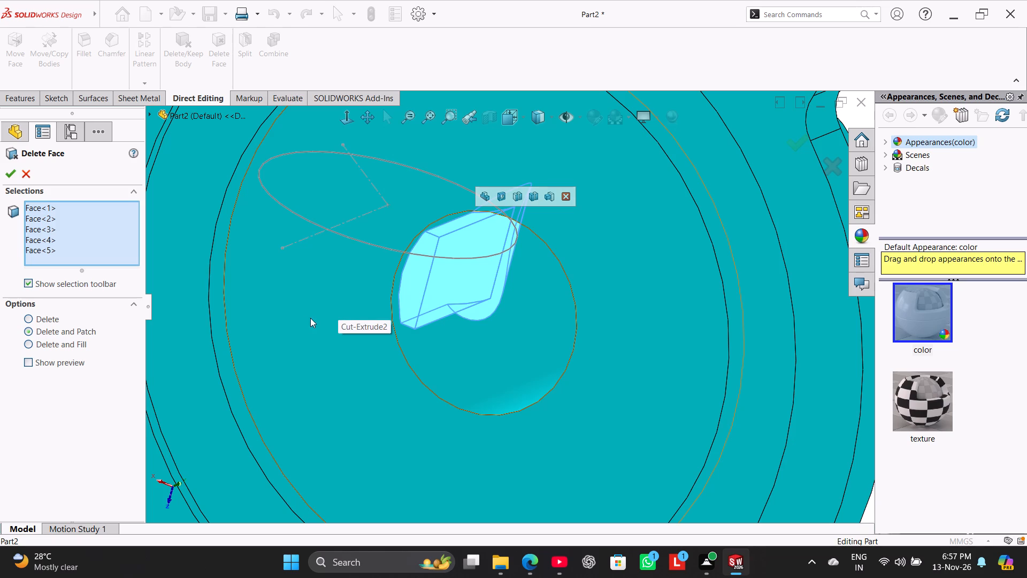
{"action": "left_click", "coordinate": [9, 177]}
Create a reference plane perpendicular to Sketch4's vertical centreline and coincident with the upper endpoint of that line.
{"action": "scroll", "coordinate": [339, 339], "scroll_direction": "up", "scroll_amount": 5}
{"action": "right_click_drag", "start_coordinate": [247, 377], "coordinate": [299, 275]}
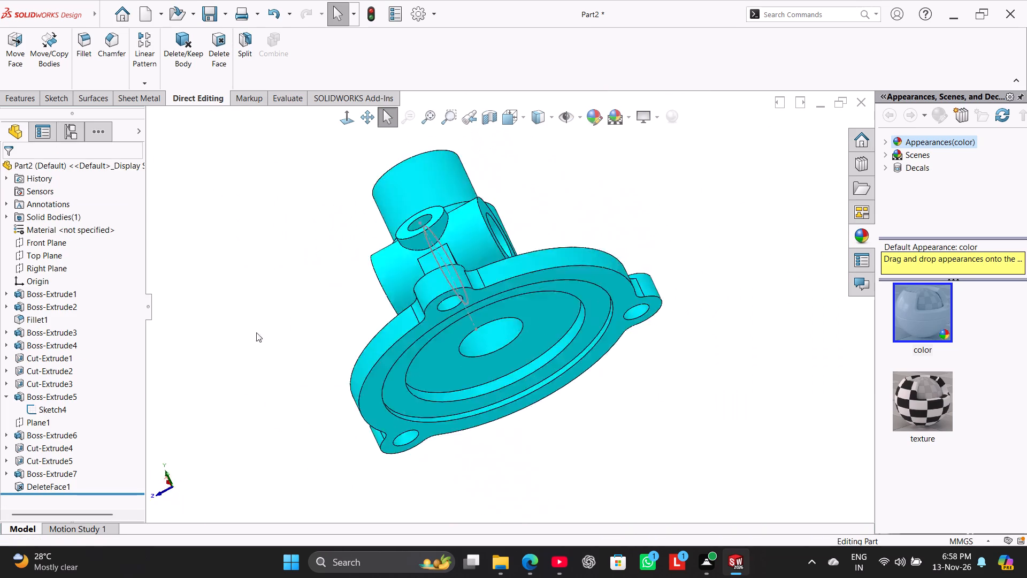
{"action": "left_click", "coordinate": [219, 343]}
{"action": "middle_click_drag", "start_coordinate": [345, 292], "coordinate": [350, 387]}
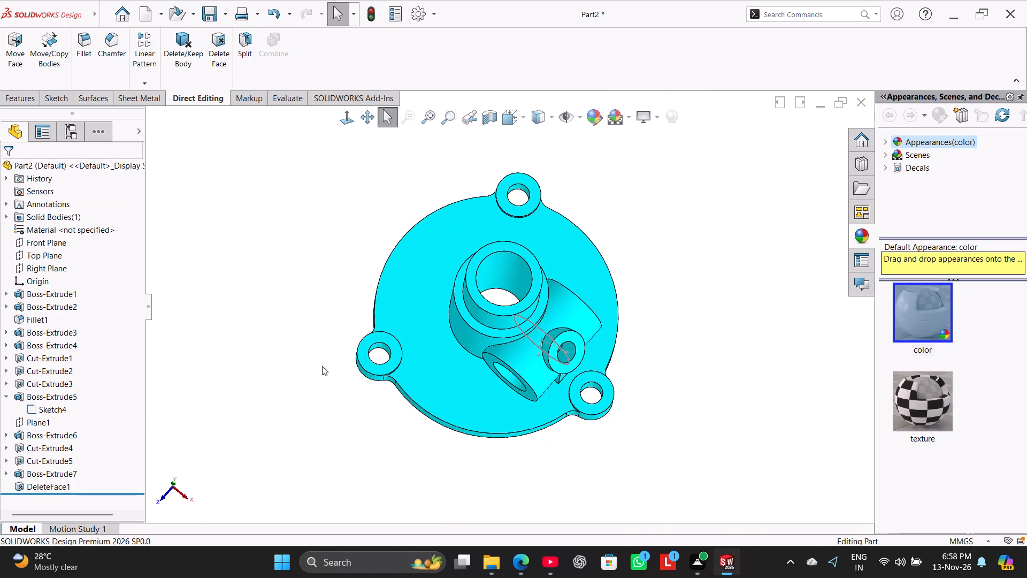
{"action": "right_click_drag", "start_coordinate": [322, 366], "coordinate": [369, 288]}
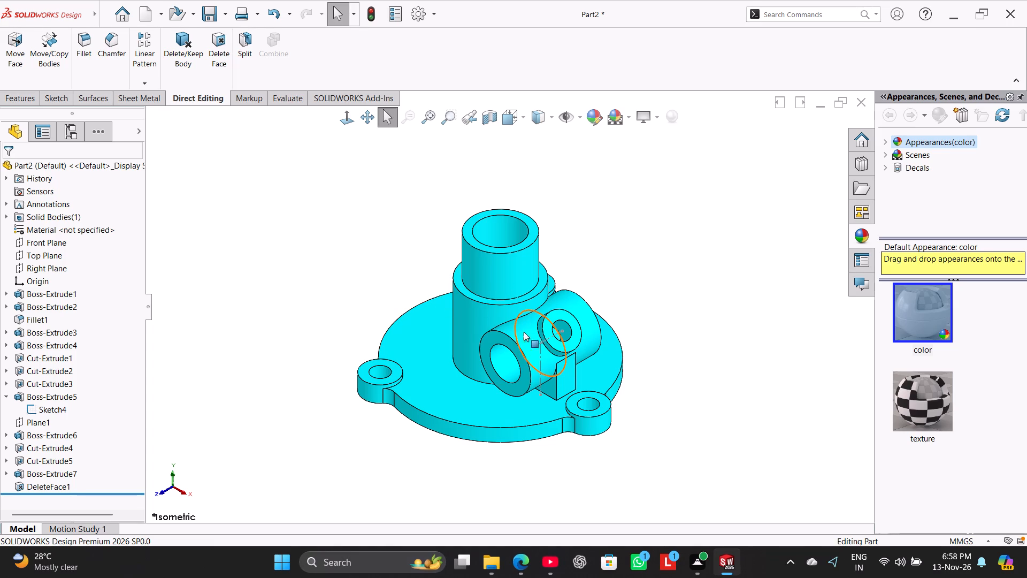
{"action": "middle_click_drag", "start_coordinate": [359, 415], "coordinate": [393, 418]}
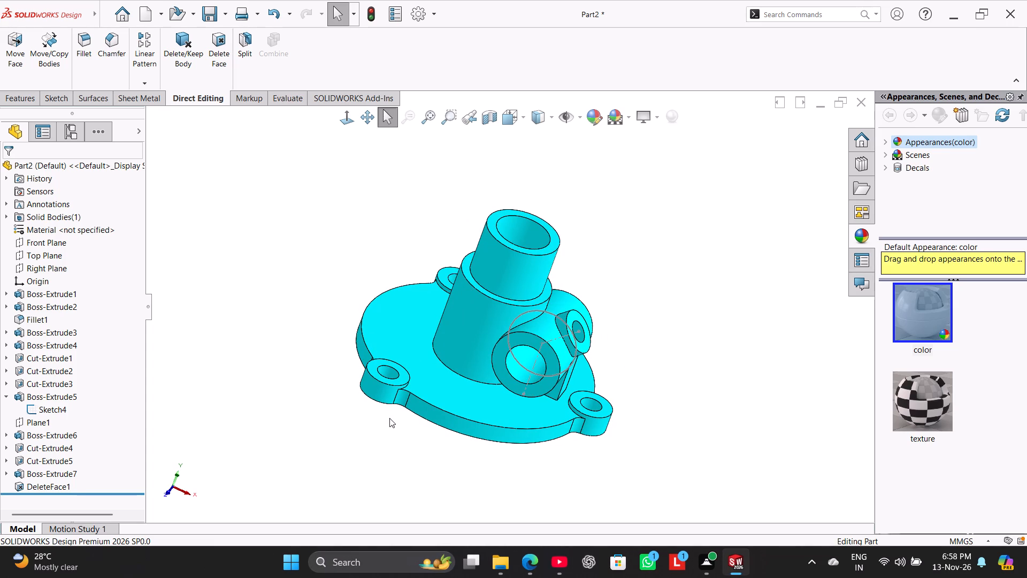
{"action": "right_click", "coordinate": [538, 358]}
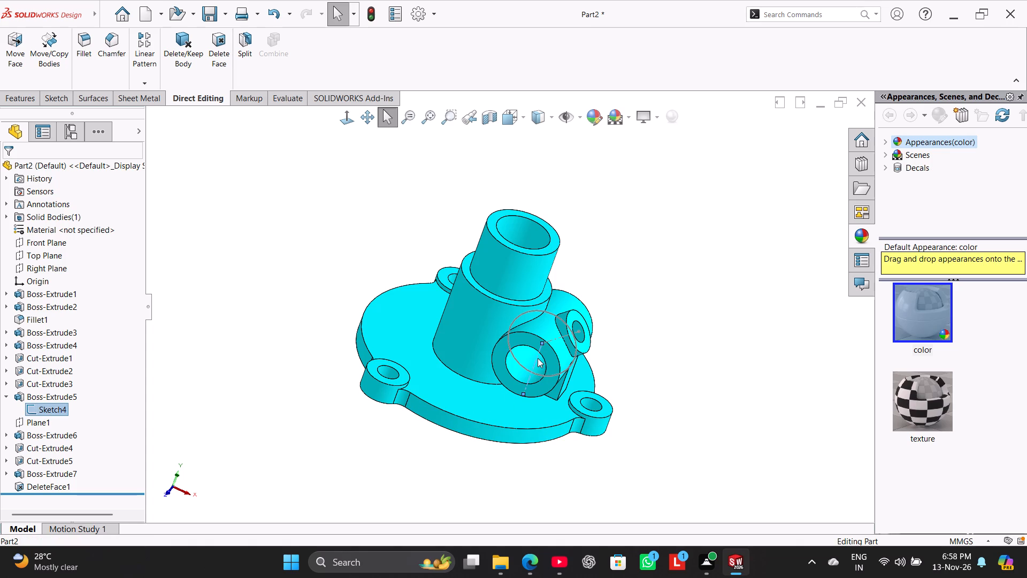
{"action": "left_click", "coordinate": [12, 98]}
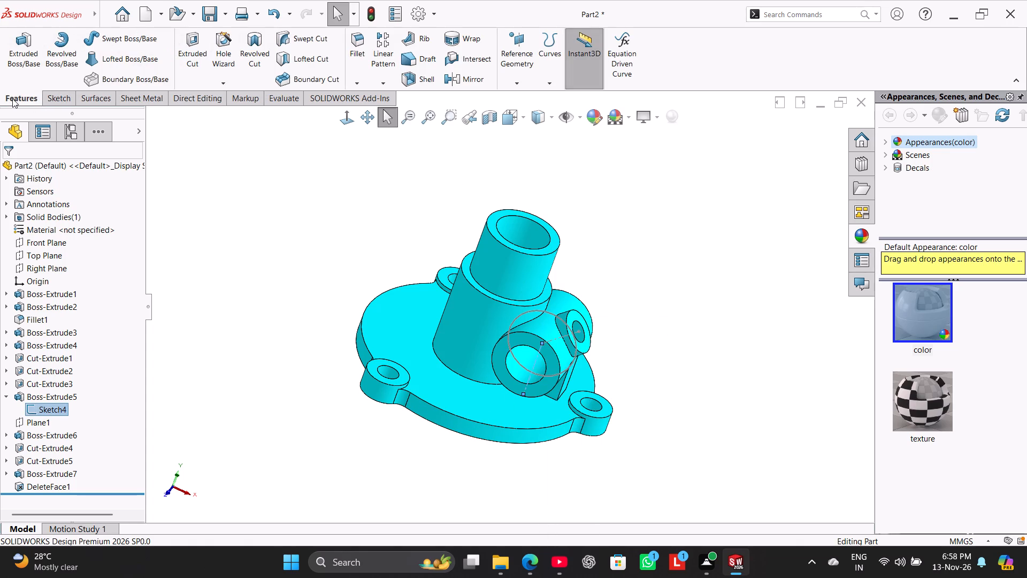
{"action": "left_click", "coordinate": [504, 43]}
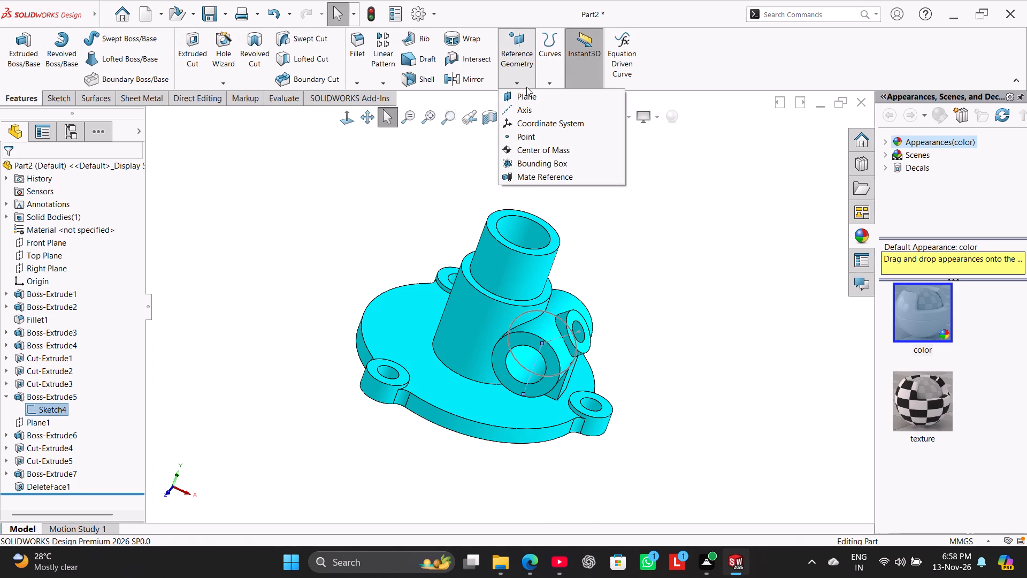
{"action": "left_click", "coordinate": [531, 93]}
{"action": "scroll", "coordinate": [551, 352], "scroll_direction": "down", "scroll_amount": 8}
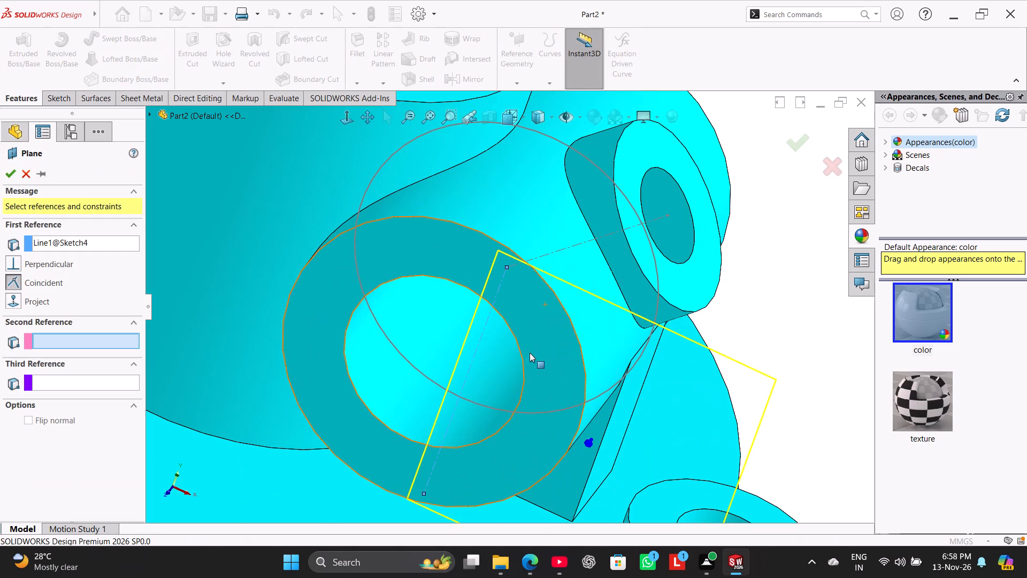
{"action": "left_click", "coordinate": [509, 267]}
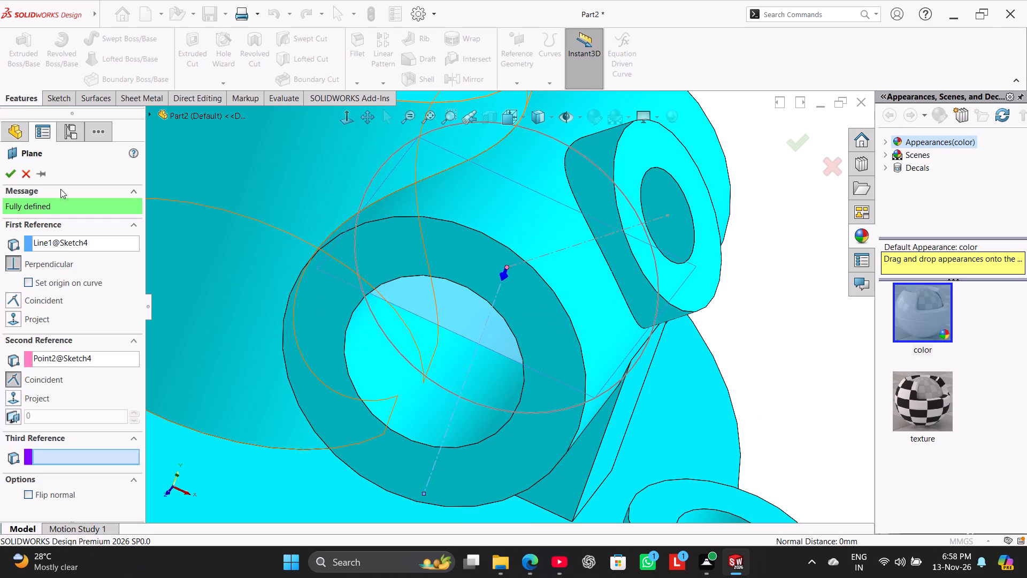
{"action": "left_click", "coordinate": [16, 173]}
{"action": "scroll", "coordinate": [346, 310], "scroll_direction": "up", "scroll_amount": 8}
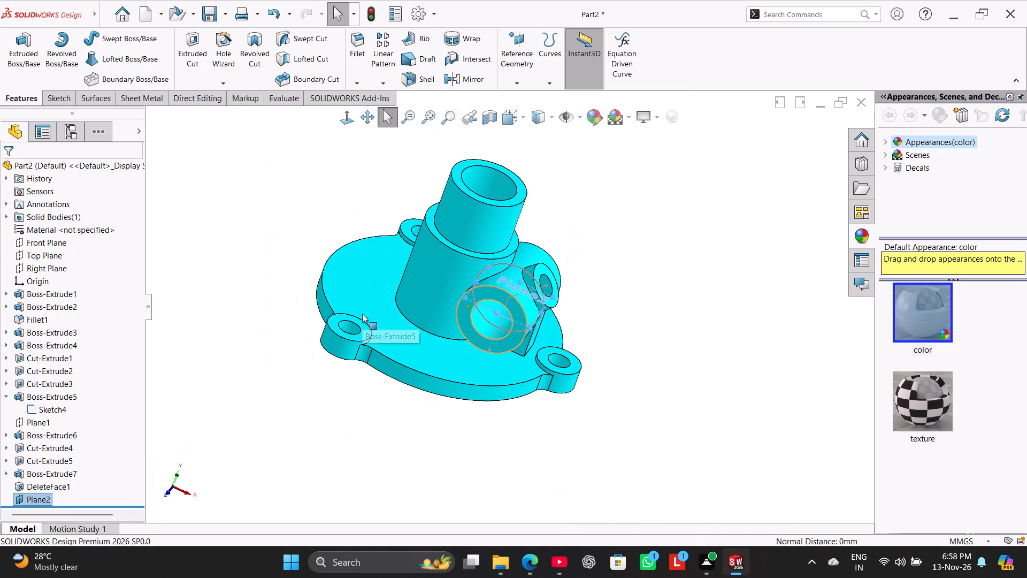
{"action": "right_click", "coordinate": [275, 392]}
{"action": "left_click", "coordinate": [258, 331]}
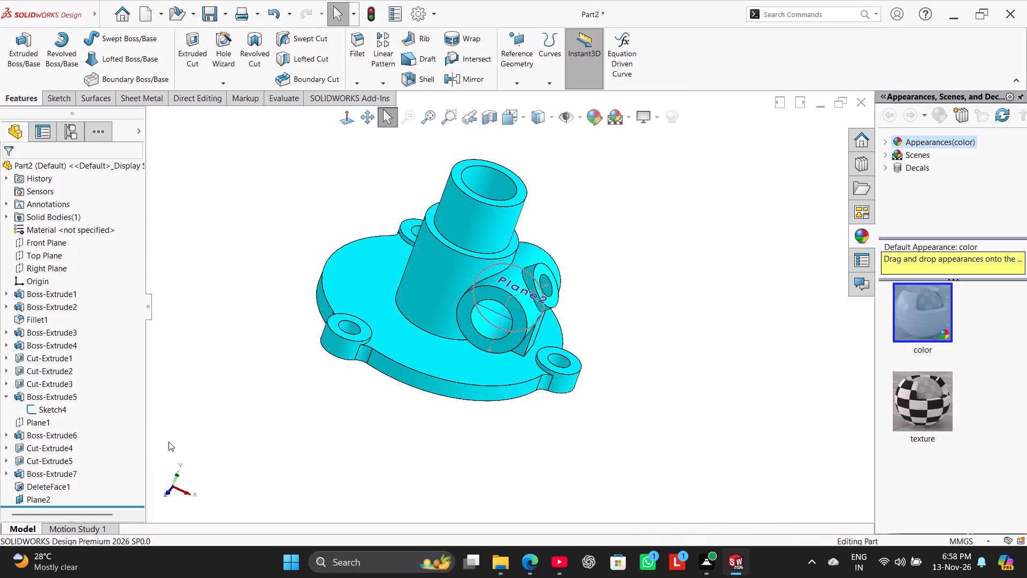
Start a sketch on Plane2 and draw a circle about 21 mm in diameter centred on the sketch origin inside the side cylinder.
{"action": "right_click", "coordinate": [45, 497]}
{"action": "left_click", "coordinate": [59, 312]}
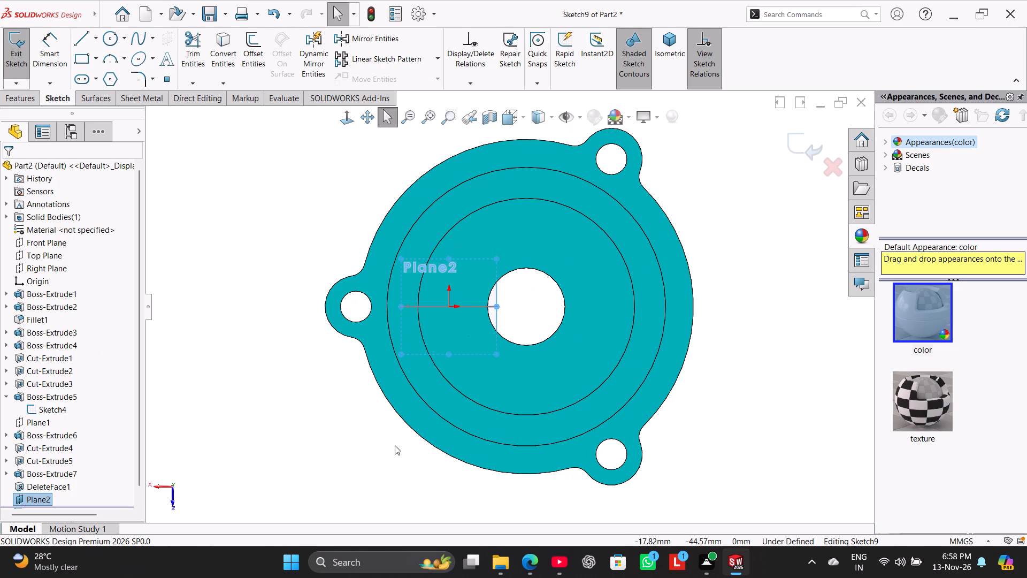
{"action": "left_click", "coordinate": [318, 429]}
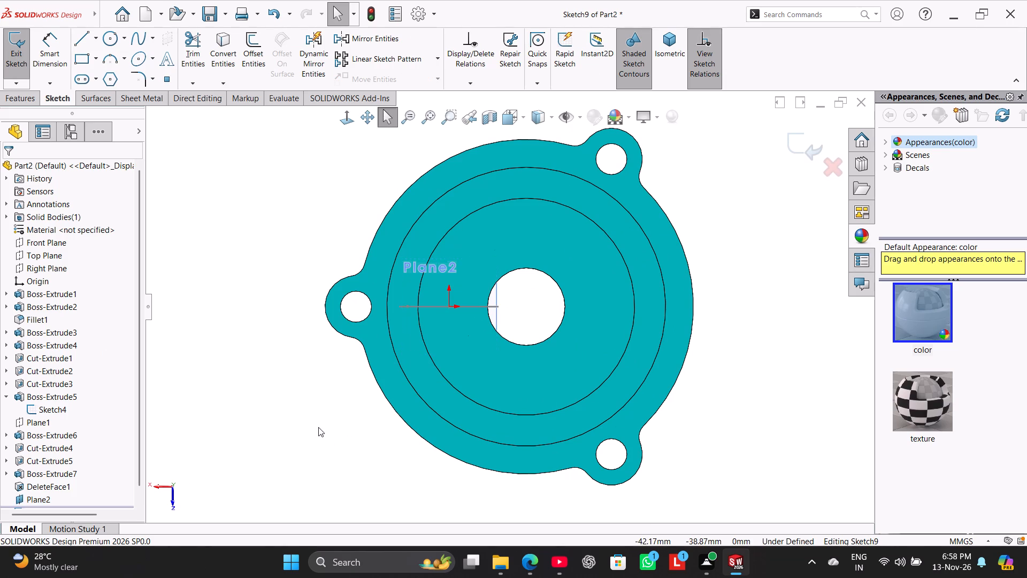
{"action": "left_click", "coordinate": [302, 408]}
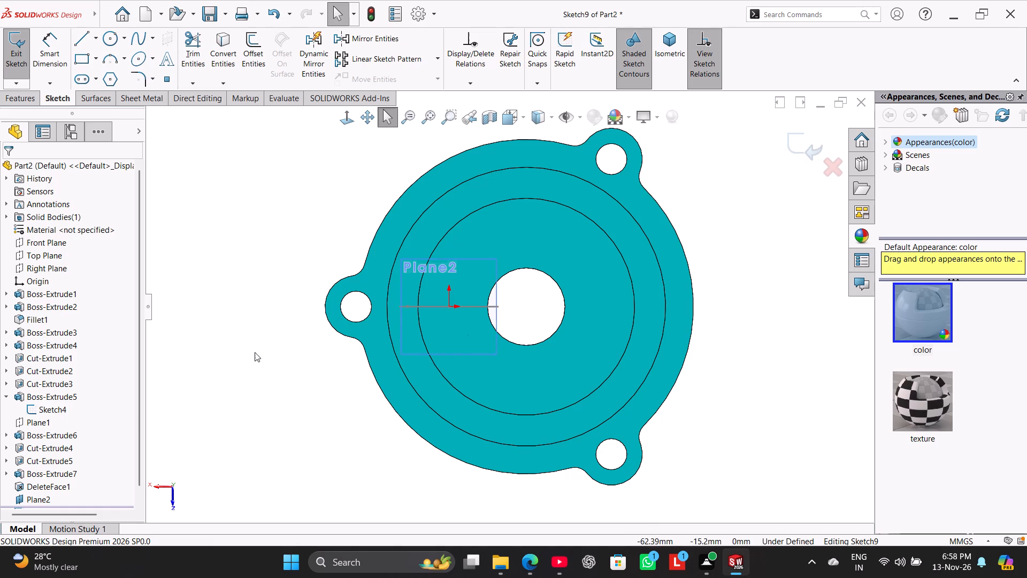
{"action": "middle_click_drag", "start_coordinate": [255, 351], "coordinate": [497, 462]}
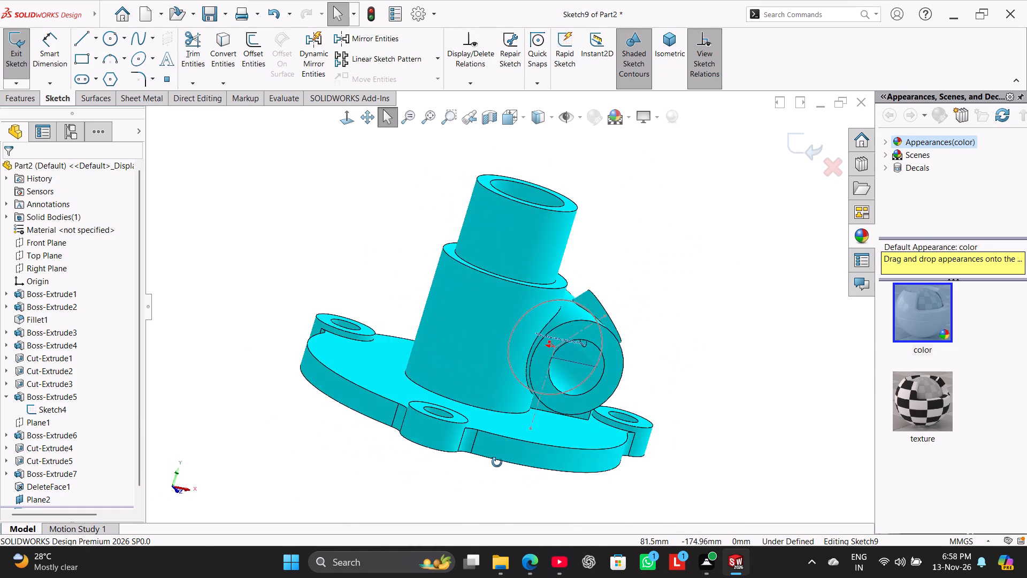
{"action": "middle_click_drag", "start_coordinate": [497, 462], "coordinate": [465, 446]}
{"action": "left_click", "coordinate": [111, 41]}
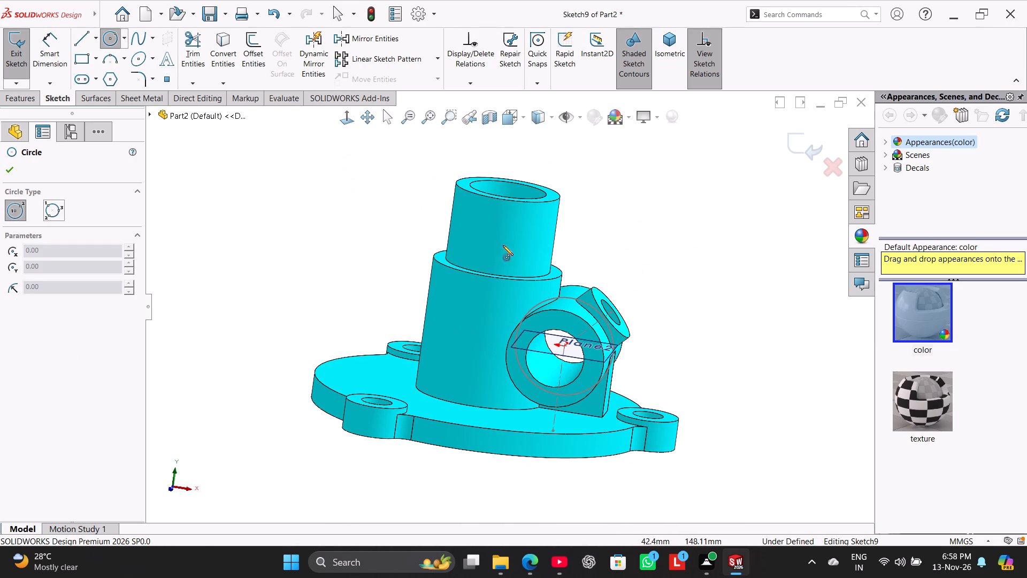
{"action": "scroll", "coordinate": [565, 285], "scroll_direction": "down", "scroll_amount": 5}
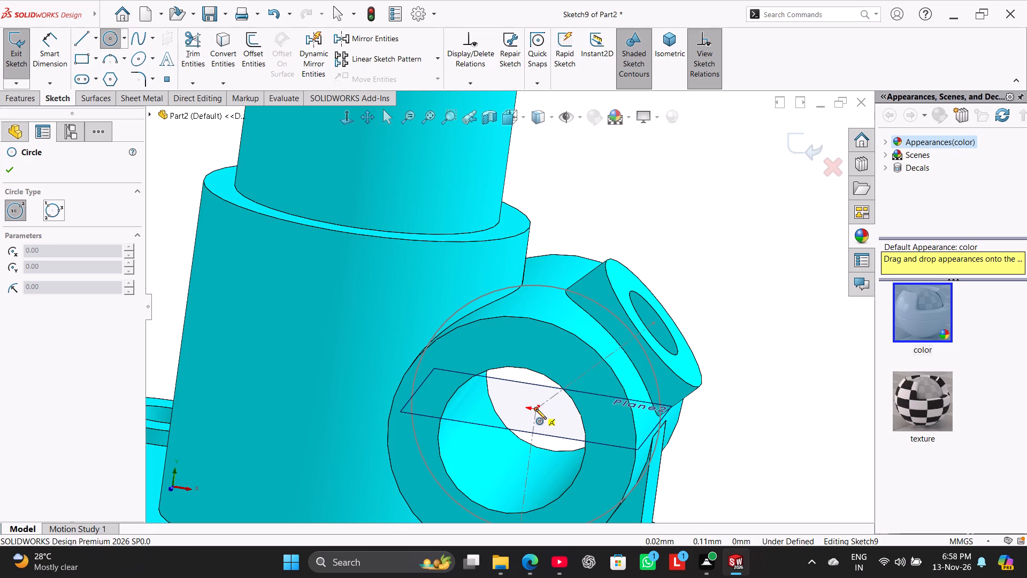
{"action": "left_click", "coordinate": [536, 409]}
{"action": "left_click", "coordinate": [554, 428]}
Dimension the new circle's diameter as 6 mm.
{"action": "left_click", "coordinate": [49, 58]}
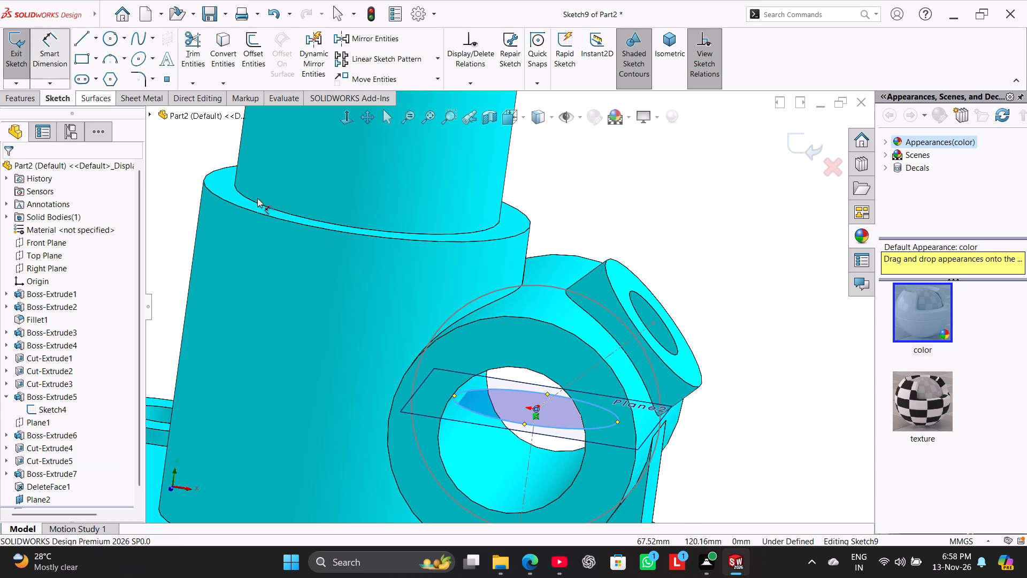
{"action": "left_click", "coordinate": [603, 428]}
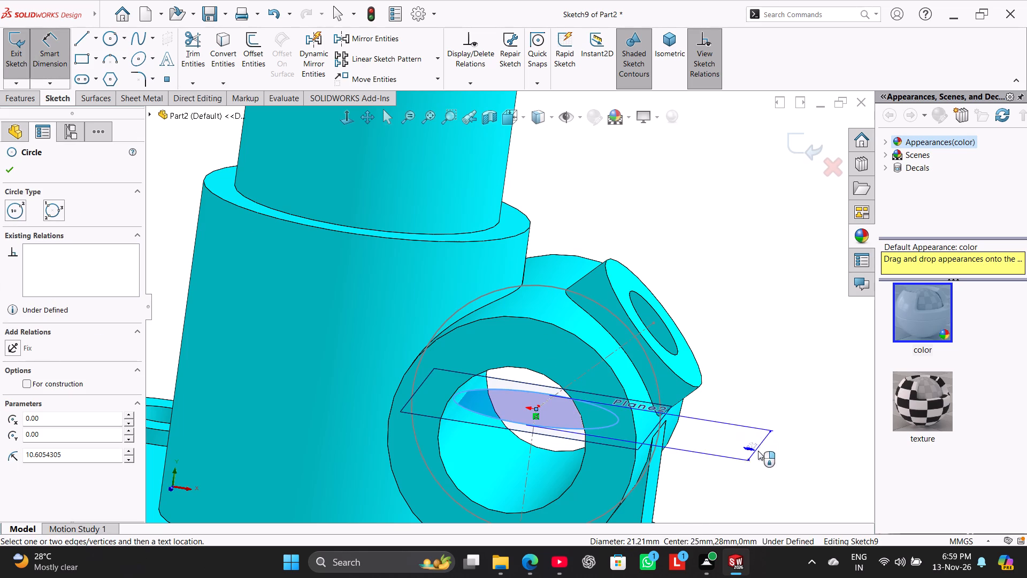
{"action": "left_click", "coordinate": [733, 474]}
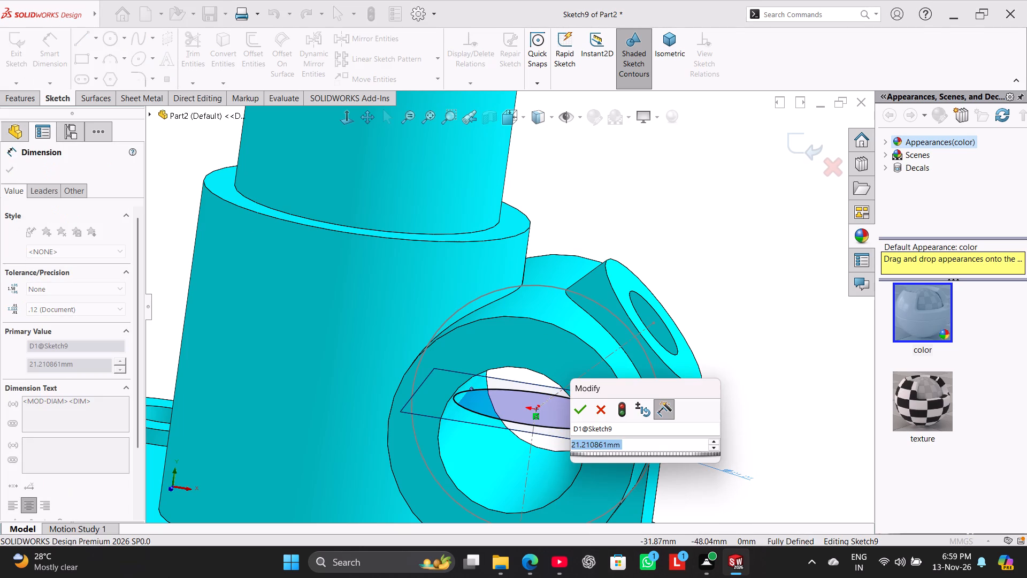
{"action": "key", "text": "6"}
{"action": "key", "text": "Return"}
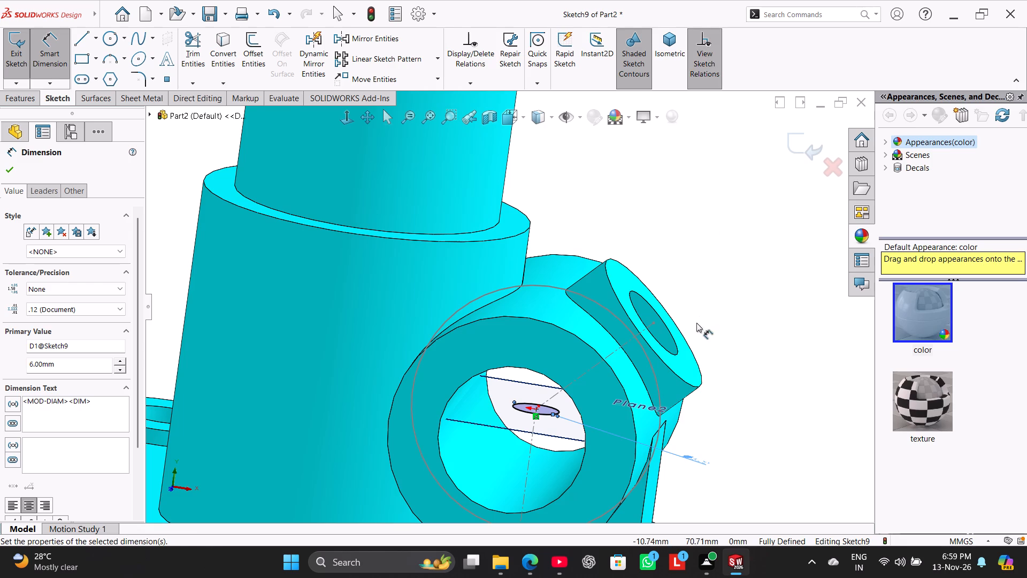
Cut-extrude the 6 mm circle Through All, reversed to run down from the side cylinder through the base.
{"action": "right_click", "coordinate": [754, 269]}
{"action": "left_click", "coordinate": [775, 304]}
{"action": "left_click_drag", "start_coordinate": [26, 99], "coordinate": [34, 99]}
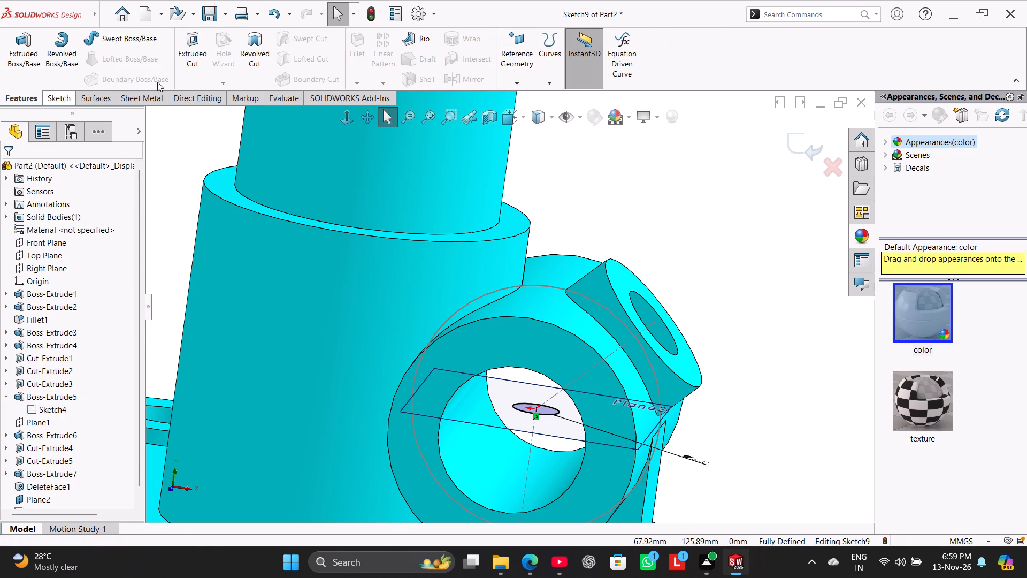
{"action": "left_click", "coordinate": [183, 62]}
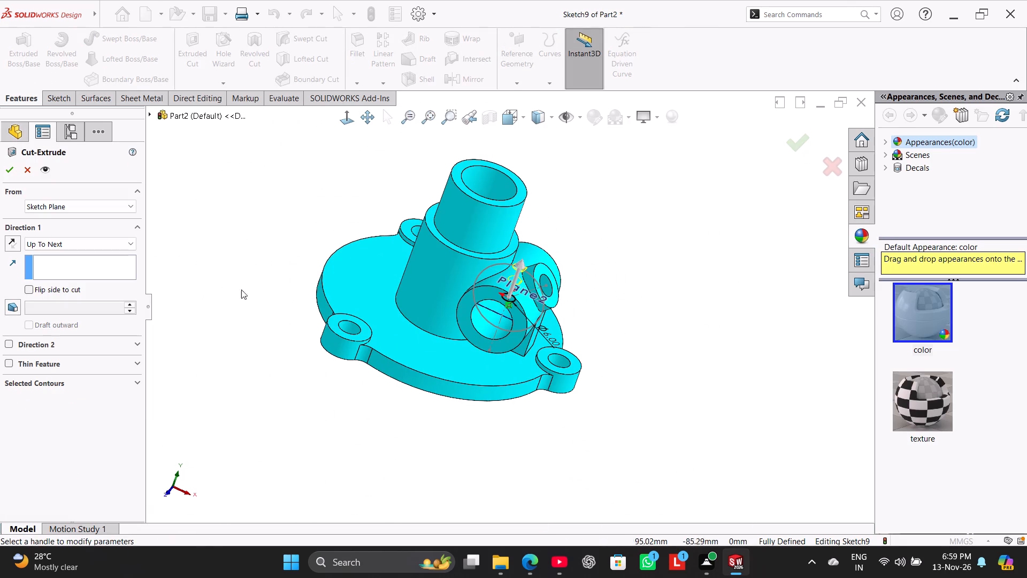
{"action": "left_click", "coordinate": [12, 242]}
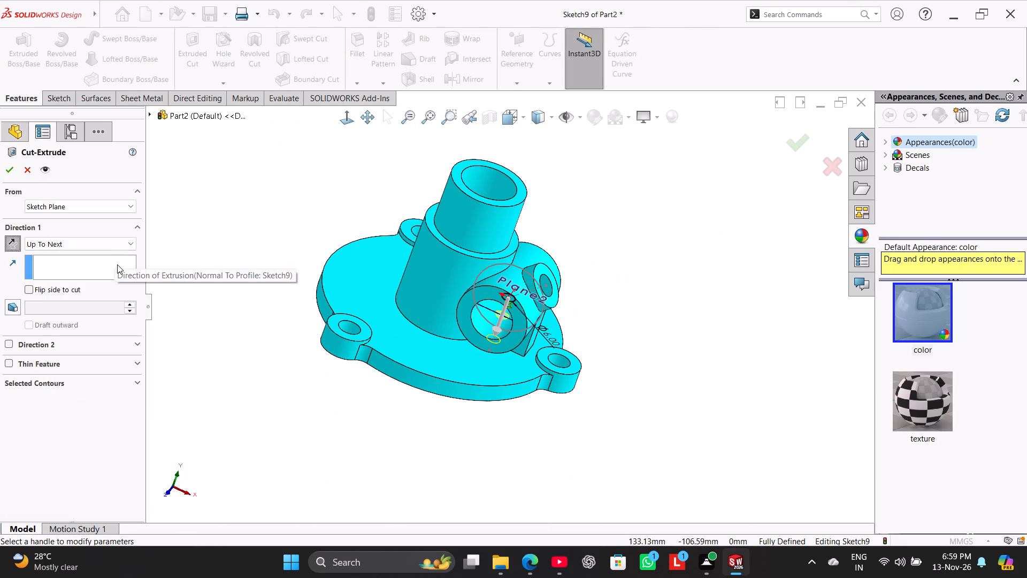
{"action": "left_click", "coordinate": [90, 239]}
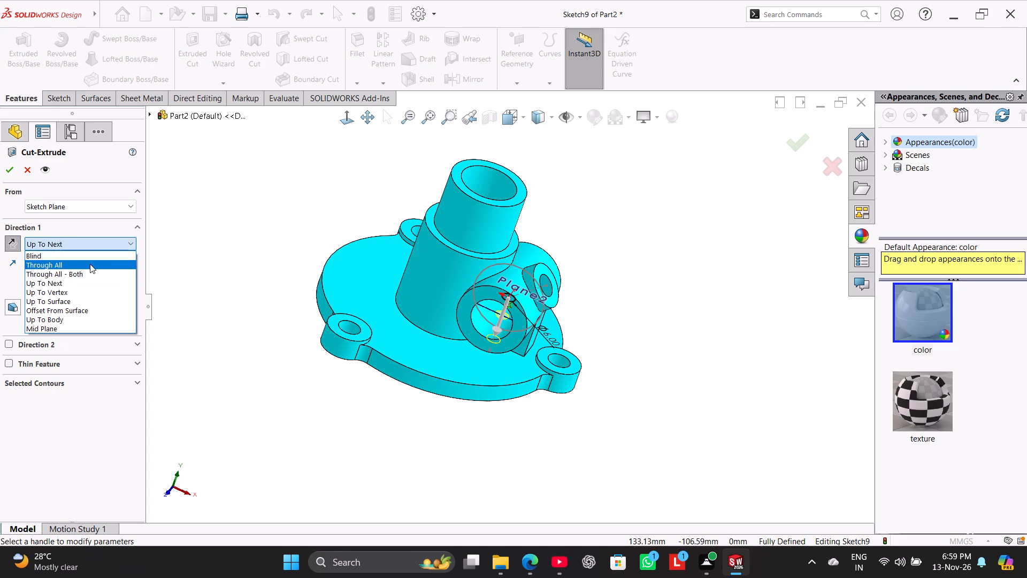
{"action": "left_click", "coordinate": [90, 264]}
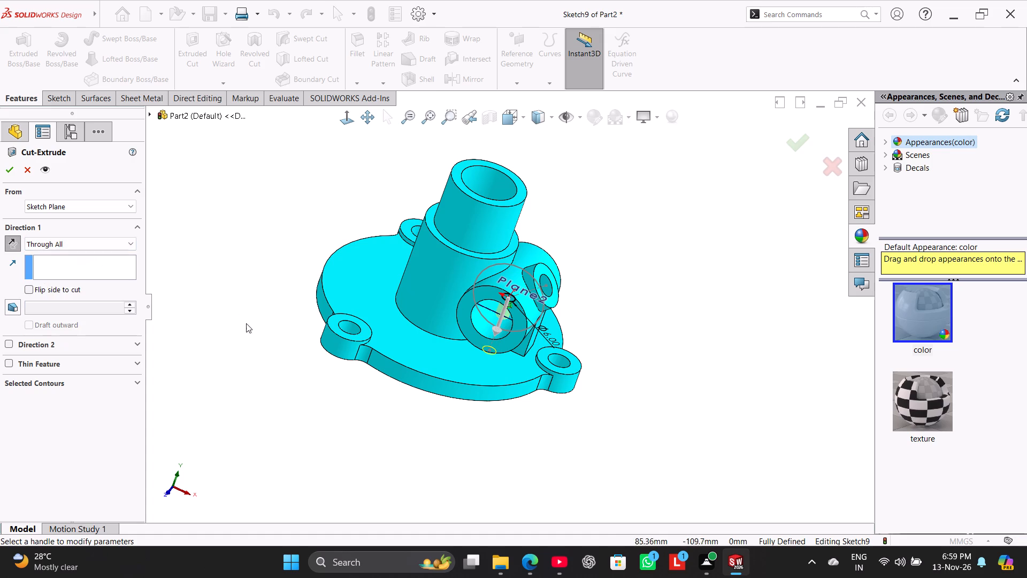
{"action": "middle_click_drag", "start_coordinate": [246, 323], "coordinate": [256, 240]}
{"action": "left_click", "coordinate": [11, 172]}
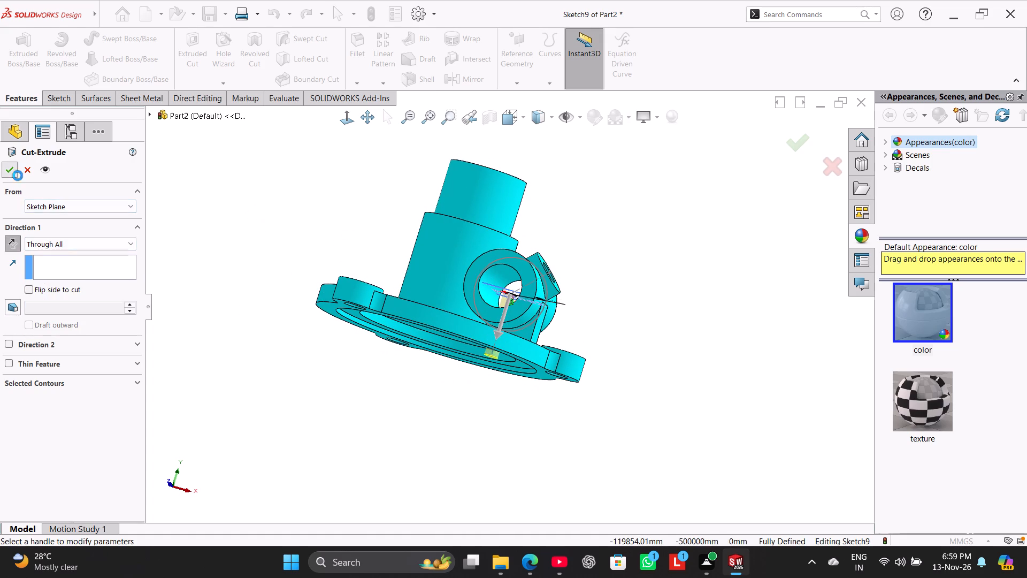
Hide Sketch4 under Boss-Extrude5 and the reference plane Plane2.
{"action": "left_click", "coordinate": [179, 252]}
{"action": "middle_click_drag", "start_coordinate": [193, 295], "coordinate": [211, 368]}
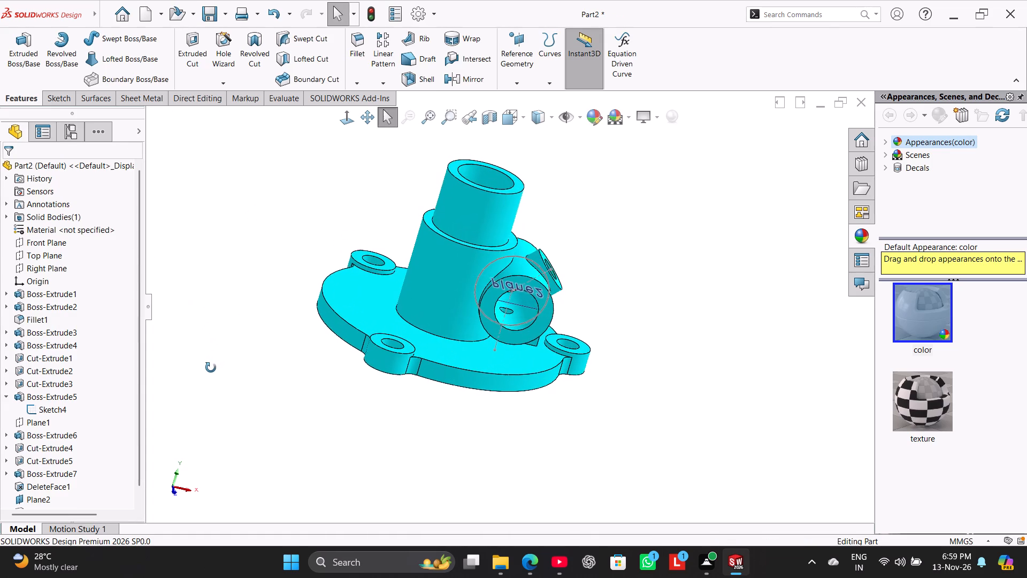
{"action": "middle_click_drag", "start_coordinate": [211, 368], "coordinate": [210, 370]}
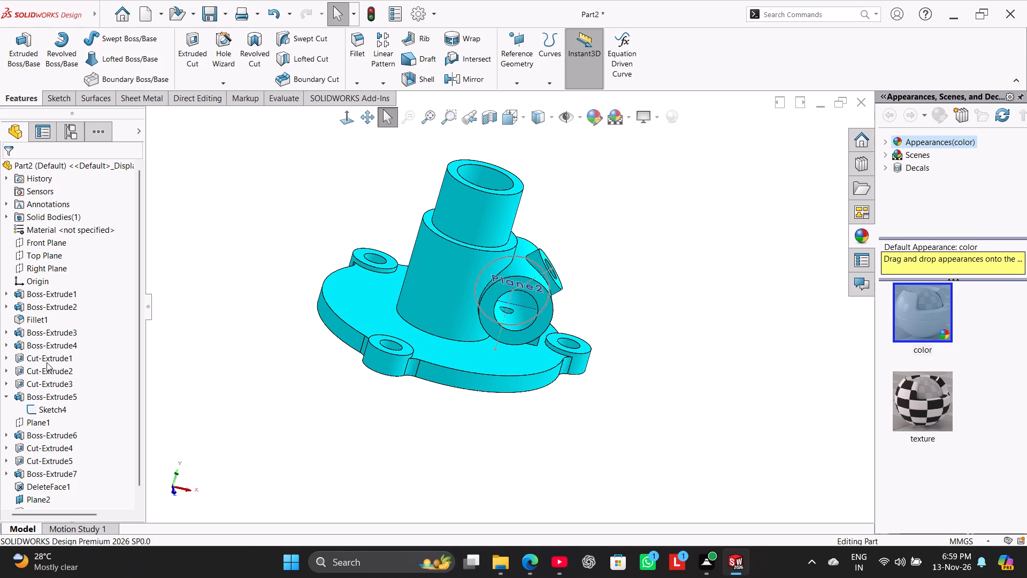
{"action": "right_click", "coordinate": [47, 409]}
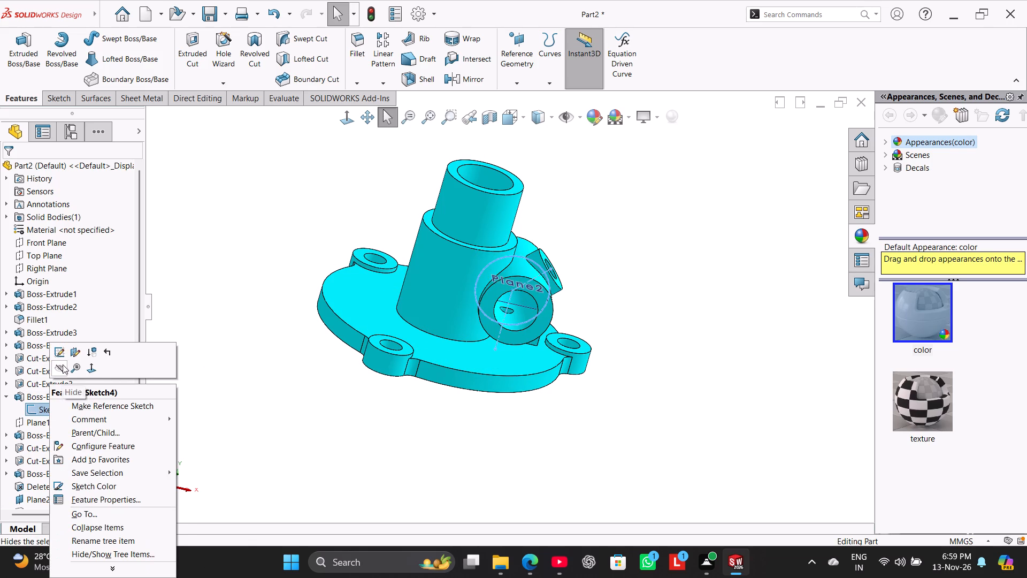
{"action": "left_click", "coordinate": [63, 364]}
{"action": "left_click", "coordinate": [190, 369]}
{"action": "left_click", "coordinate": [6, 393]}
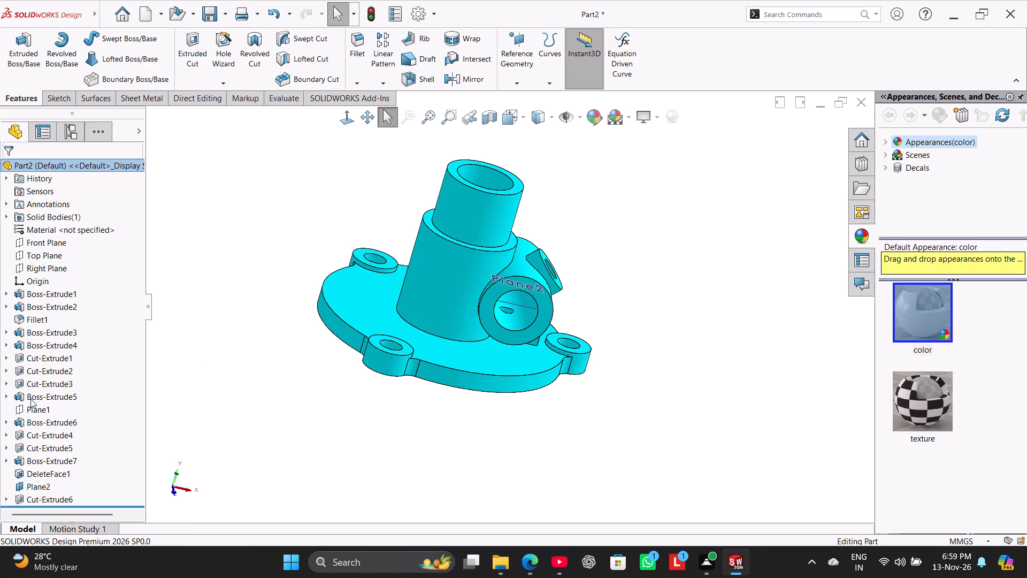
{"action": "right_click", "coordinate": [47, 485]}
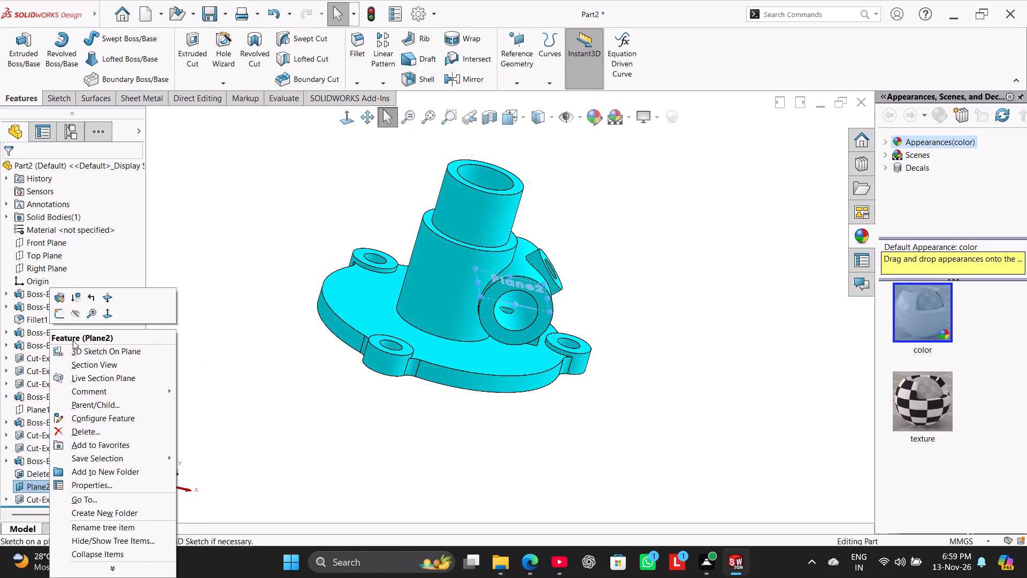
{"action": "left_click", "coordinate": [75, 313]}
{"action": "left_click", "coordinate": [198, 353]}
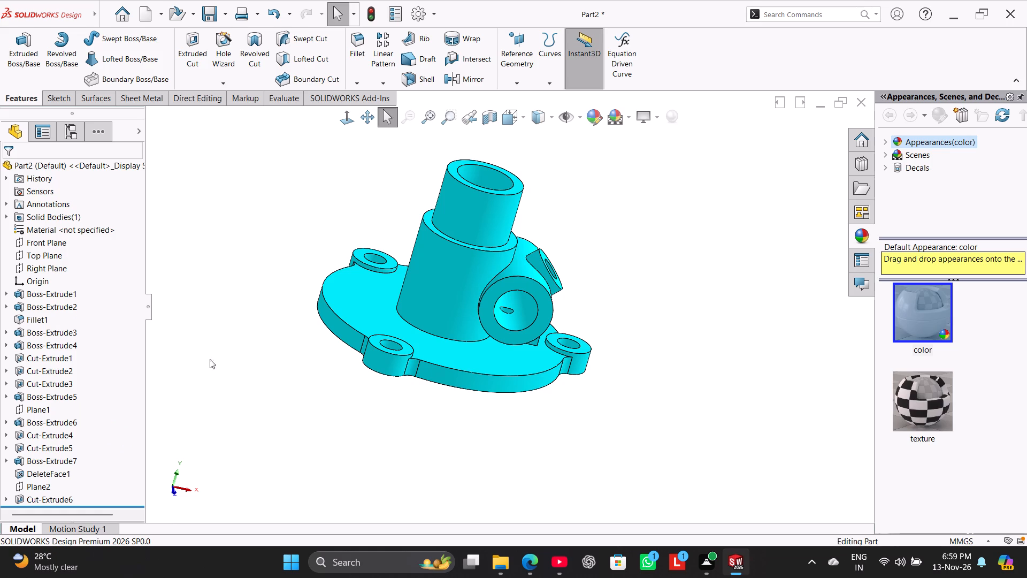
Inspect the part's bores and the new hole in a temporary section view on the Front Plane, and return to the isometric view.
{"action": "right_click_drag", "start_coordinate": [237, 378], "coordinate": [361, 273]}
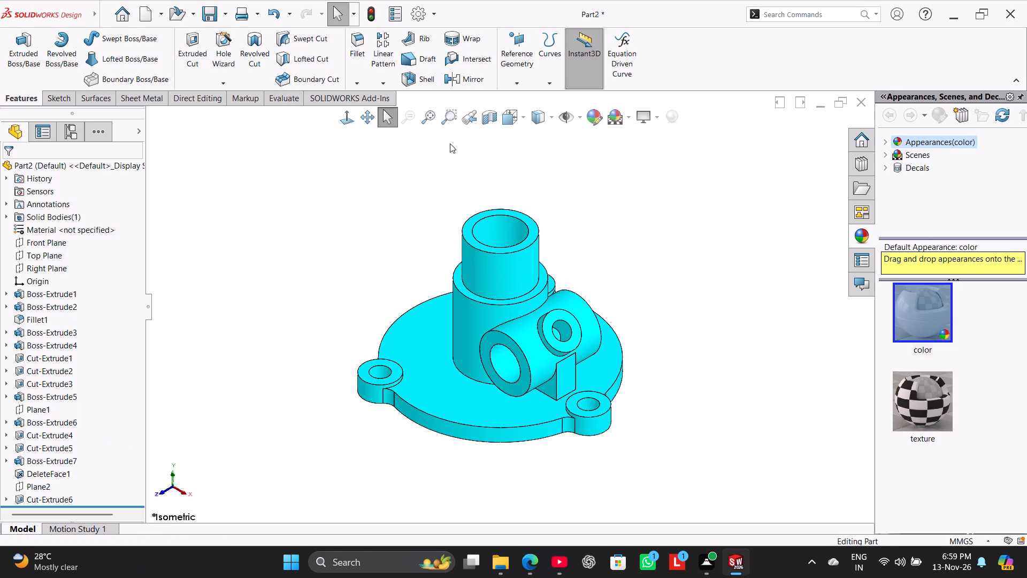
{"action": "left_click", "coordinate": [484, 117]}
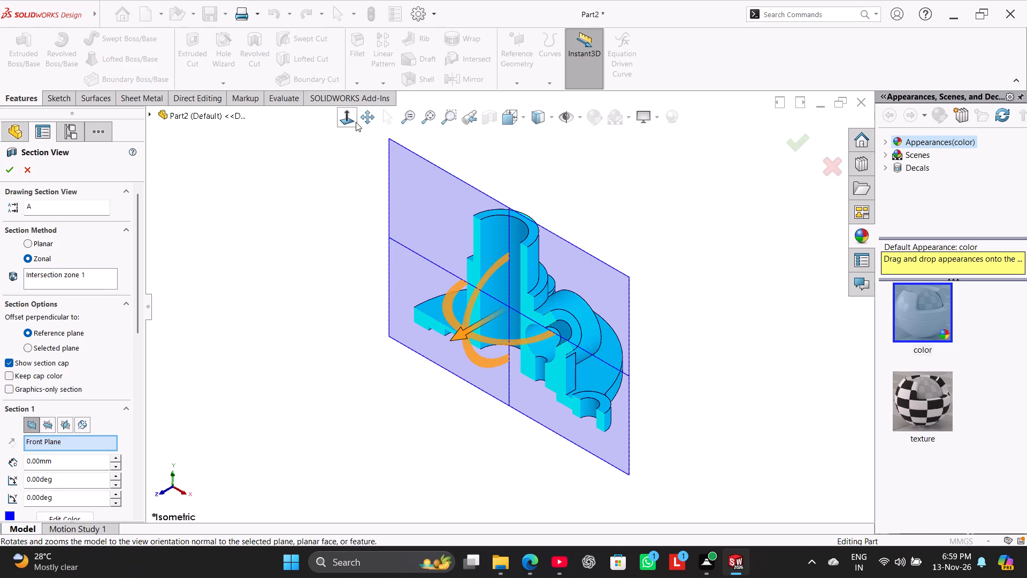
{"action": "left_click", "coordinate": [356, 122]}
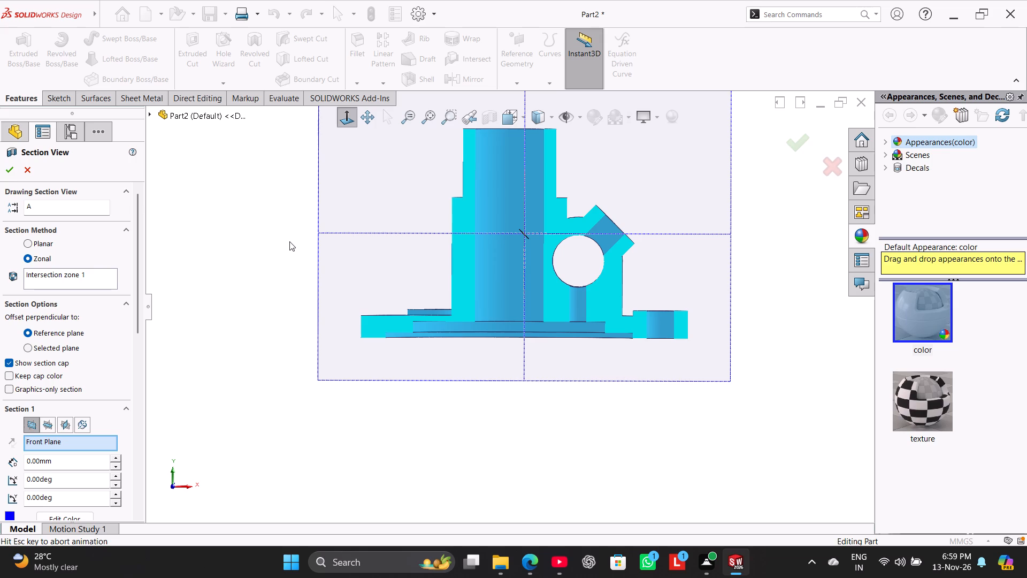
{"action": "middle_click_drag", "start_coordinate": [291, 249], "coordinate": [278, 283]}
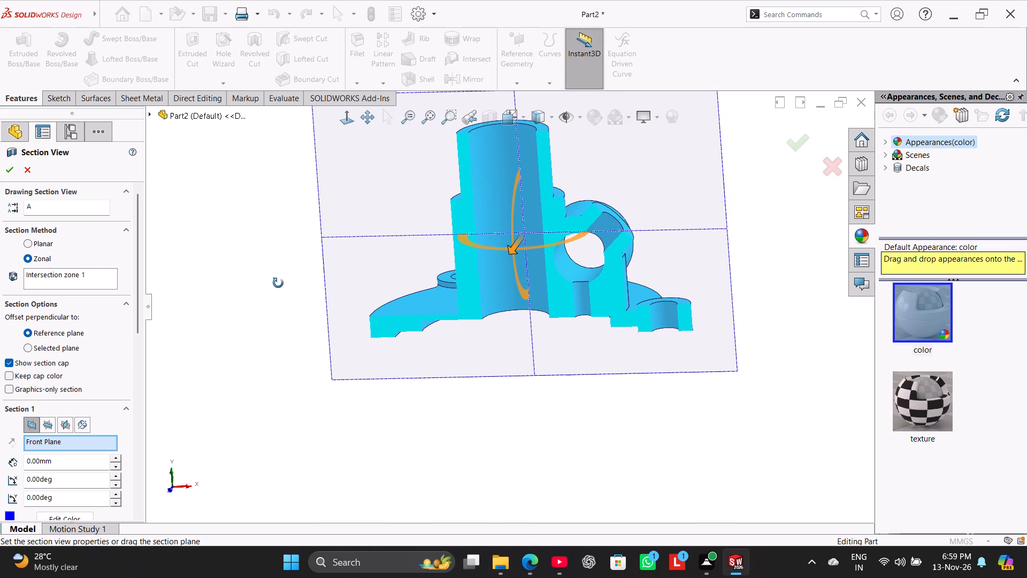
{"action": "middle_click_drag", "start_coordinate": [278, 283], "coordinate": [294, 255]}
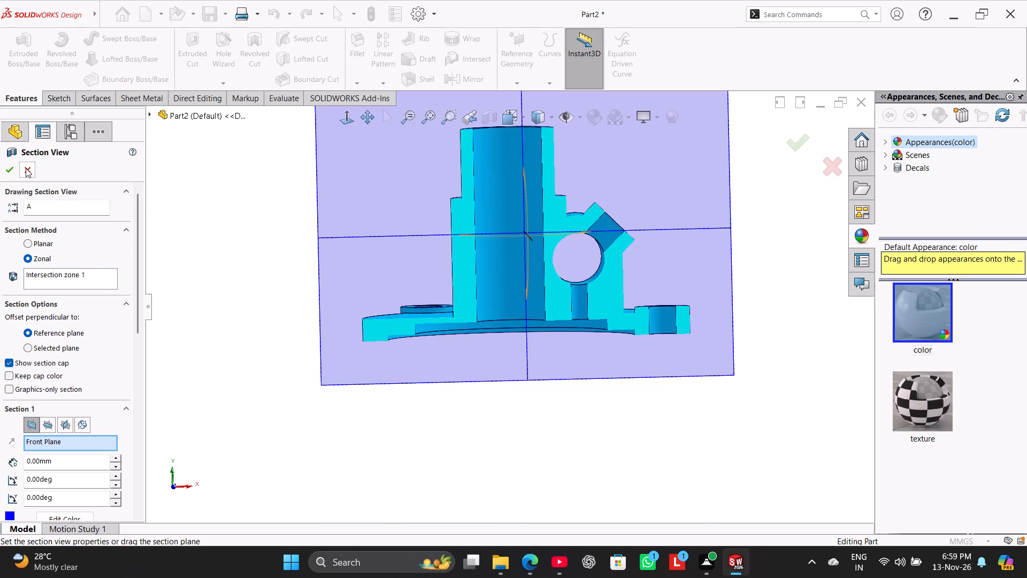
{"action": "left_click", "coordinate": [26, 168]}
{"action": "right_click_drag", "start_coordinate": [205, 307], "coordinate": [340, 225]}
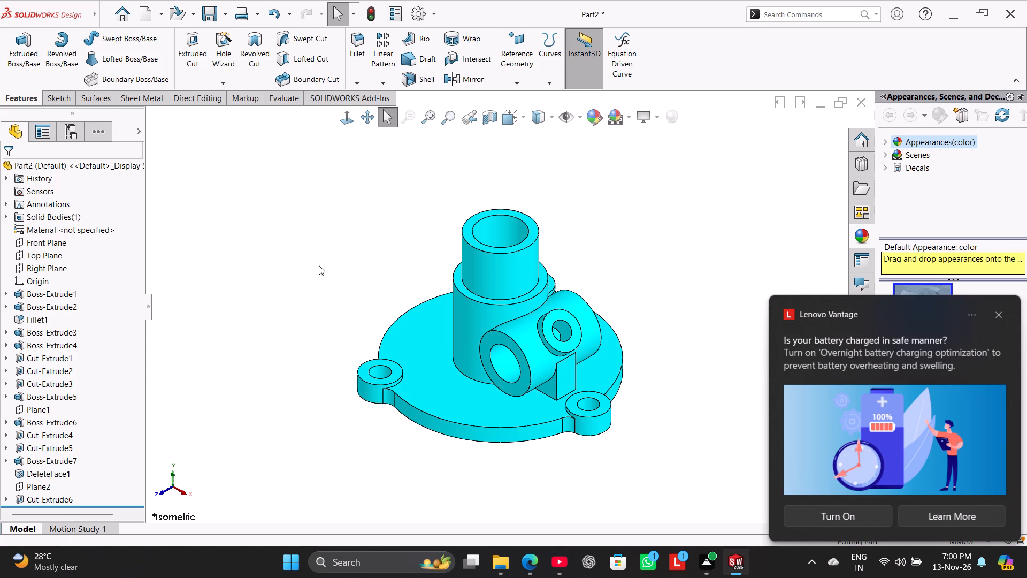
Turn on overnight battery charging optimization from the Lenovo Vantage notification.
{"action": "left_click", "coordinate": [847, 514]}
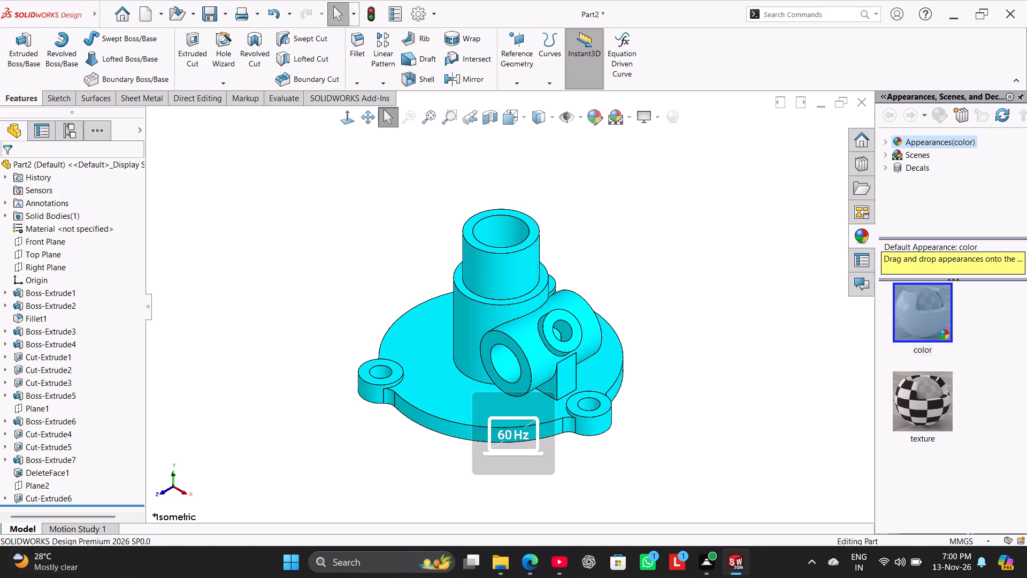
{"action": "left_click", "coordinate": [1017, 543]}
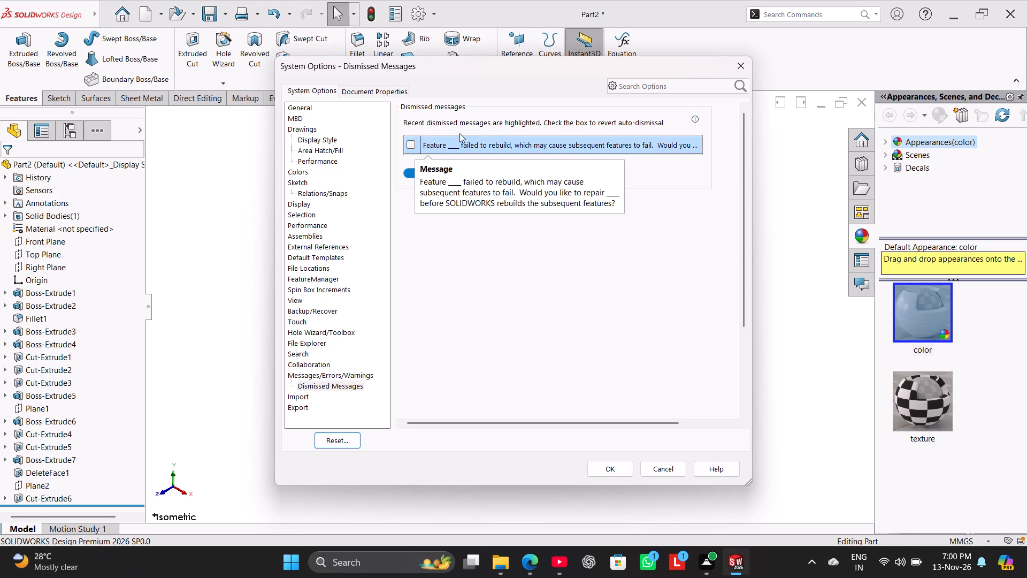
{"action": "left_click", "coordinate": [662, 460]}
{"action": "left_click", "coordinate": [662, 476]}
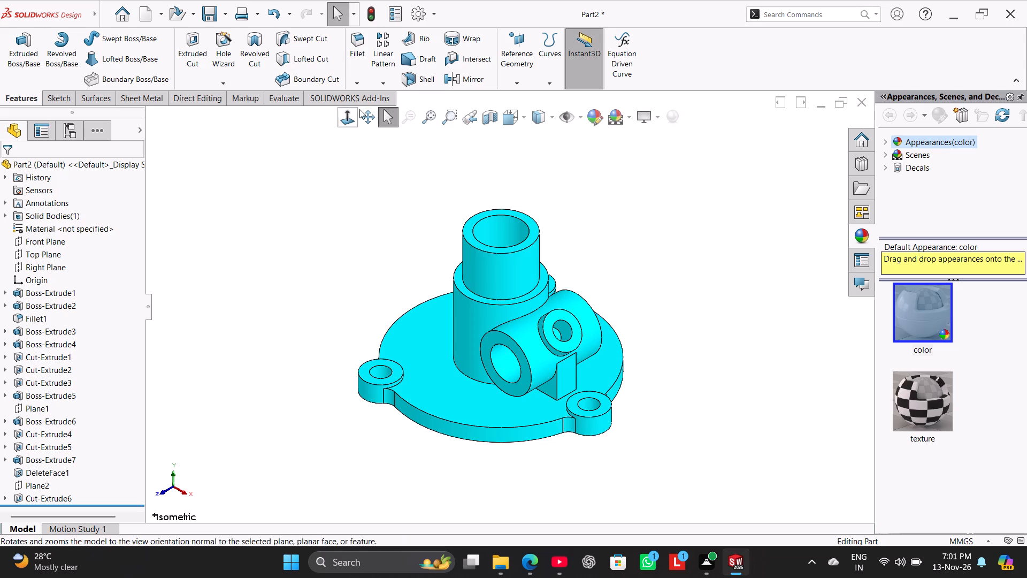
Start a sketch on the Front Plane and draw a circle about 15.5 mm in diameter, centred about 62 mm directly above the origin.
{"action": "left_click", "coordinate": [41, 244]}
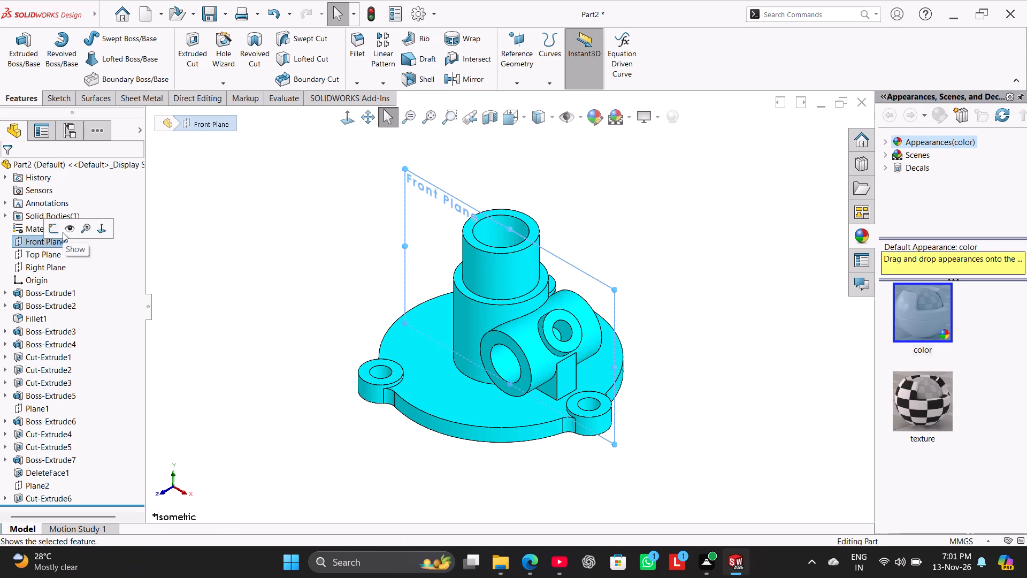
{"action": "left_click", "coordinate": [55, 227]}
{"action": "left_click", "coordinate": [253, 245]}
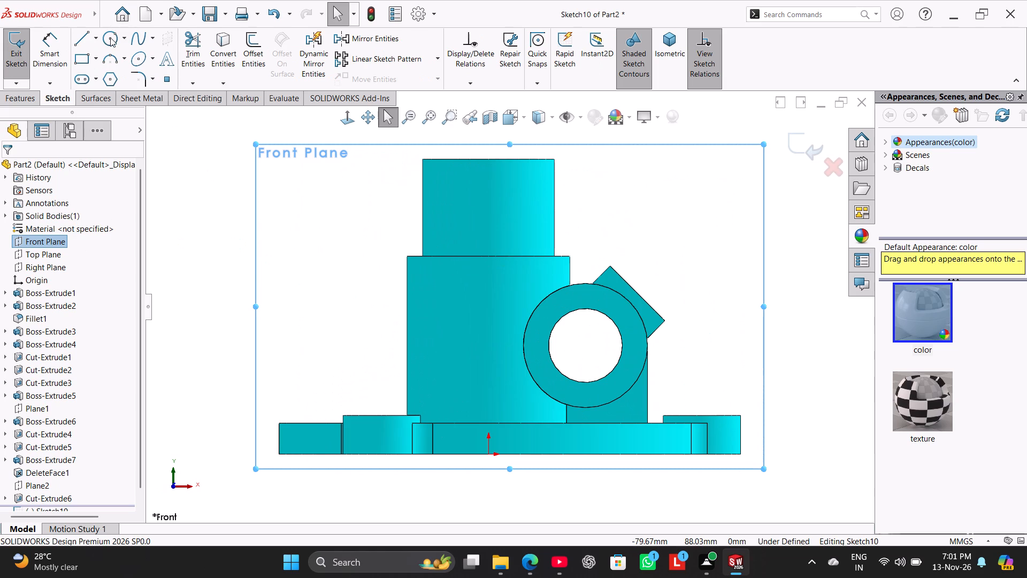
{"action": "left_click", "coordinate": [109, 41]}
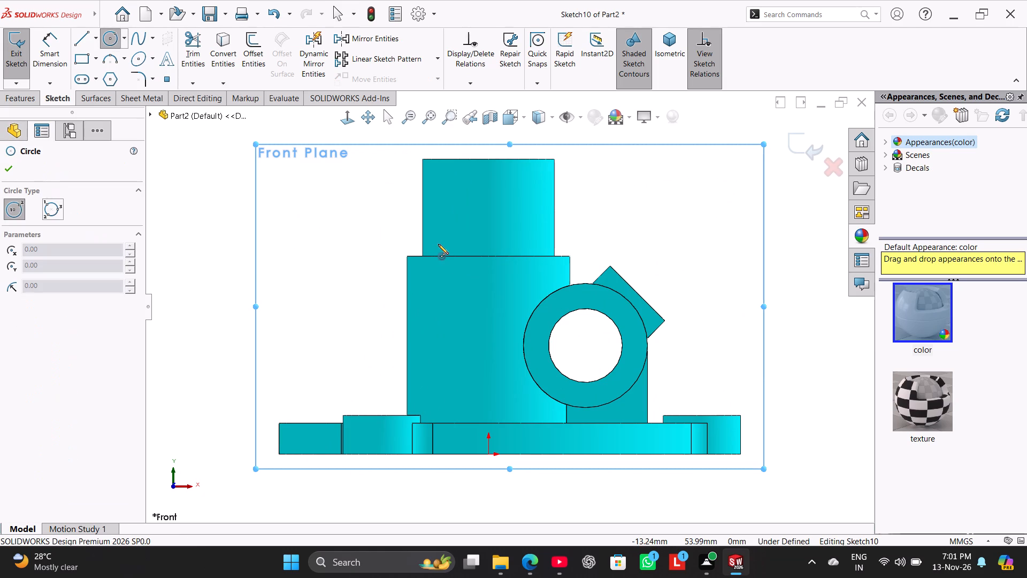
{"action": "left_click", "coordinate": [491, 215]}
{"action": "left_click", "coordinate": [507, 238]}
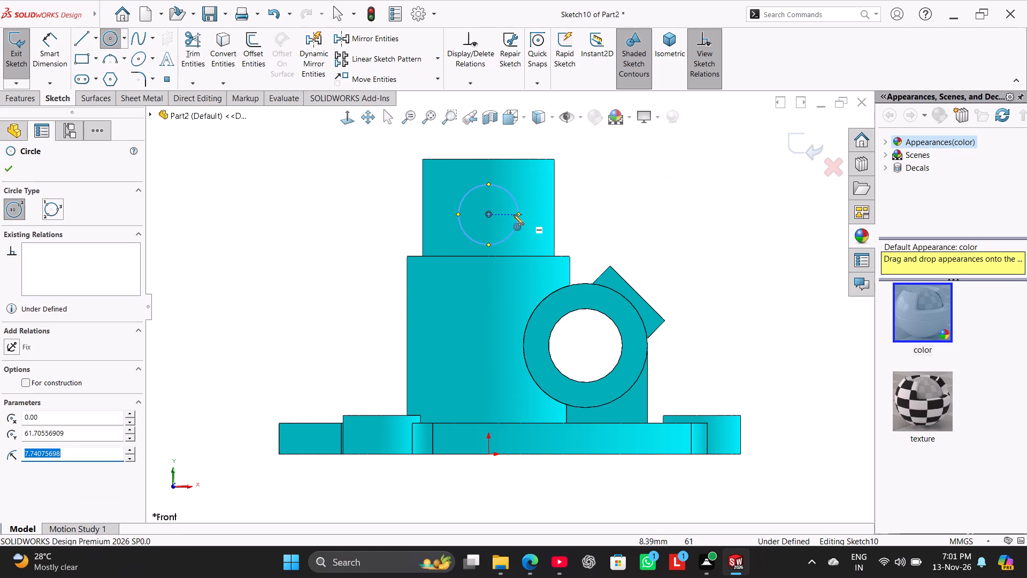
Dimension the new circle's diameter as 18 mm.
{"action": "left_click", "coordinate": [36, 75]}
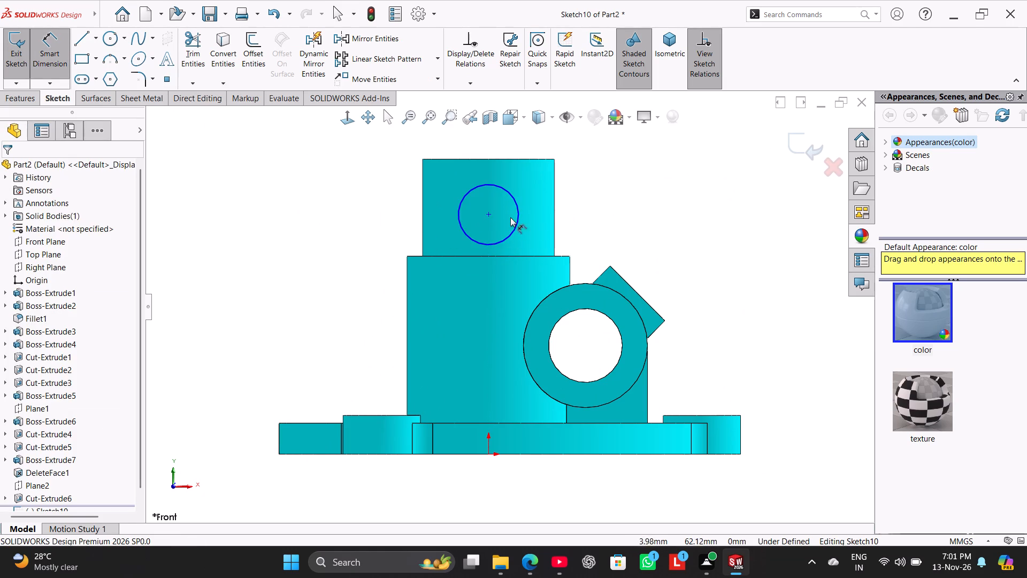
{"action": "left_click", "coordinate": [516, 222]}
{"action": "left_click", "coordinate": [611, 138]}
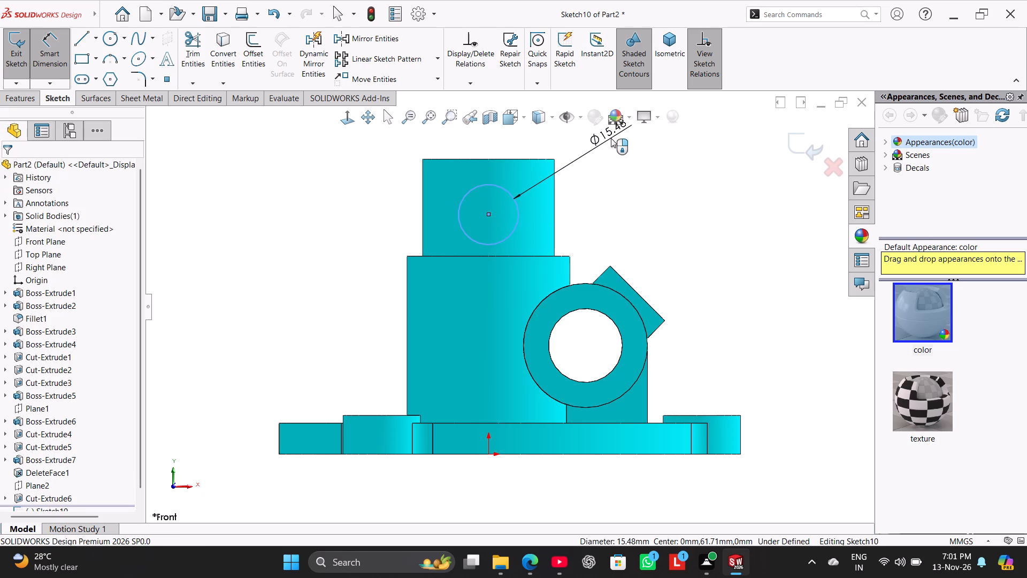
{"action": "type", "text": "18"}
{"action": "key", "text": "Return"}
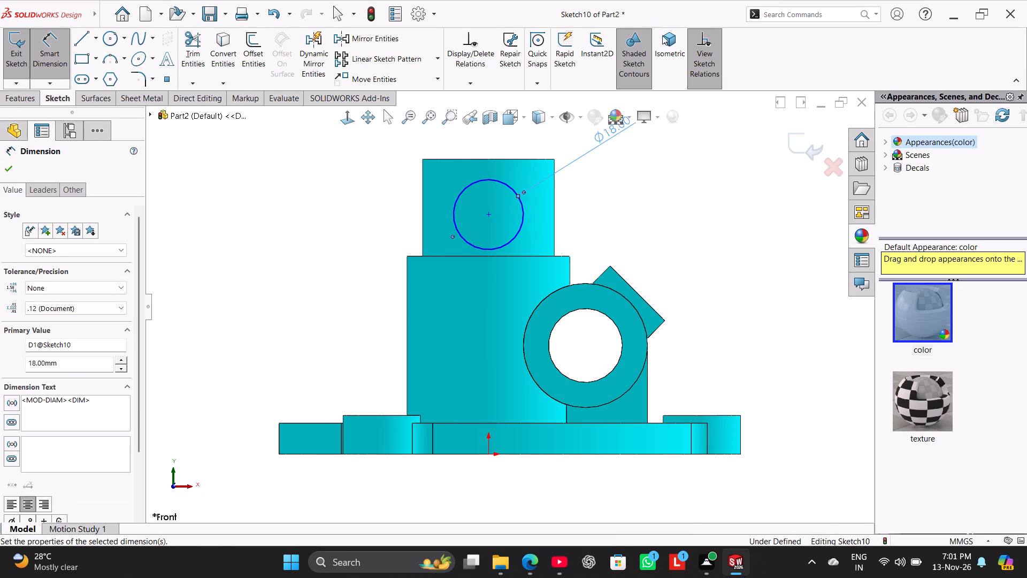
{"action": "right_click", "coordinate": [663, 208]}
{"action": "left_click", "coordinate": [706, 240]}
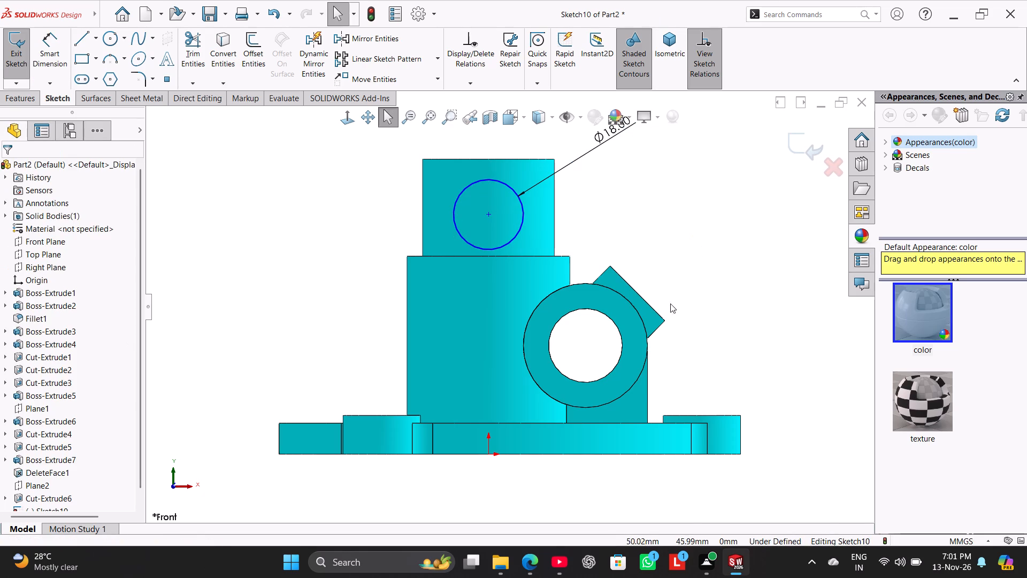
Switch to the YouTube window in Microsoft Edge and close it.
{"action": "left_click", "coordinate": [565, 566]}
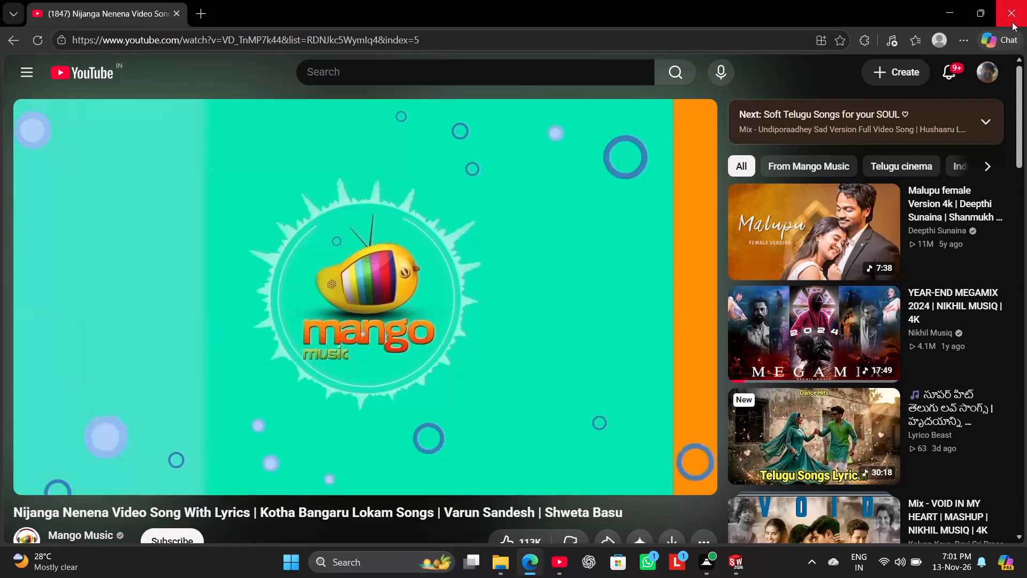
{"action": "left_click", "coordinate": [1012, 22]}
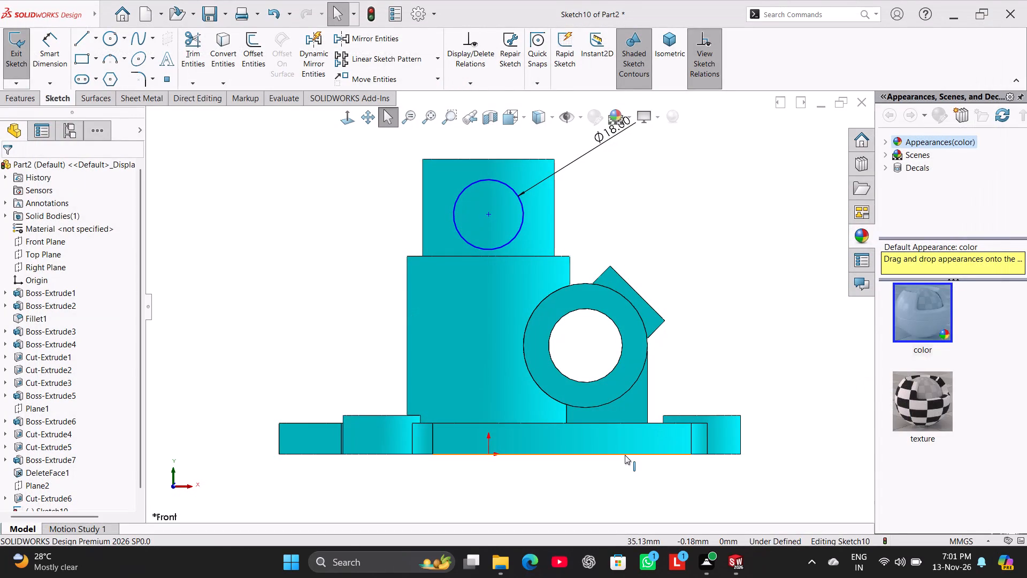
Dimension the height of the circle's centre above the origin as 41 mm.
{"action": "left_click", "coordinate": [50, 53]}
{"action": "left_click", "coordinate": [487, 217]}
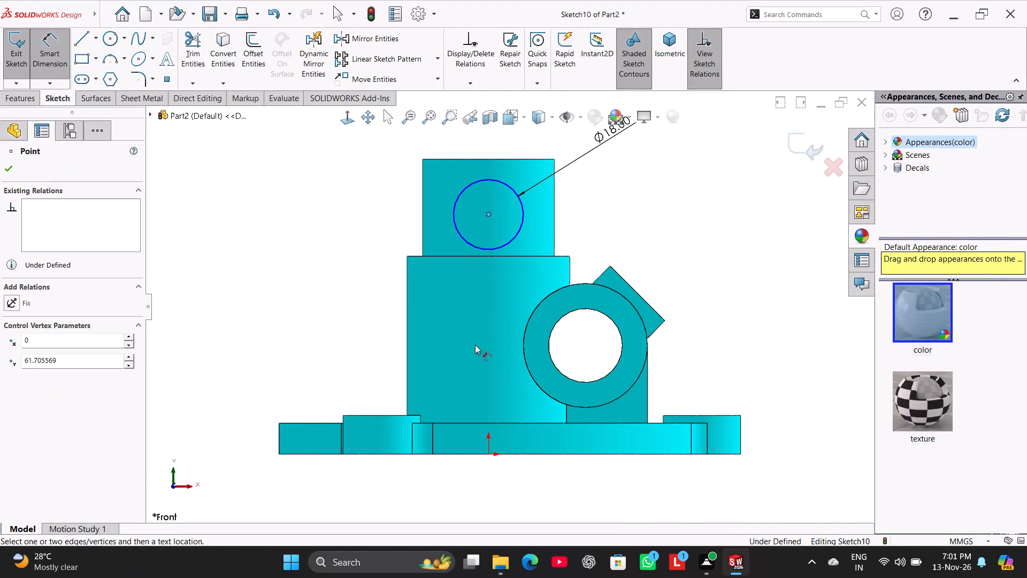
{"action": "left_click", "coordinate": [488, 454]}
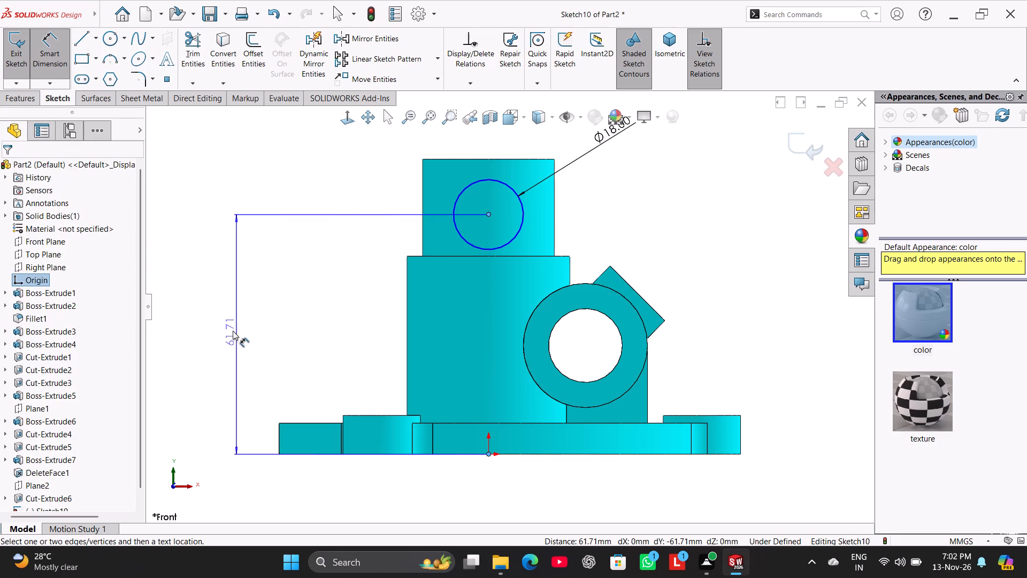
{"action": "left_click", "coordinate": [232, 331]}
{"action": "type", "text": "41"}
{"action": "key", "text": "Return"}
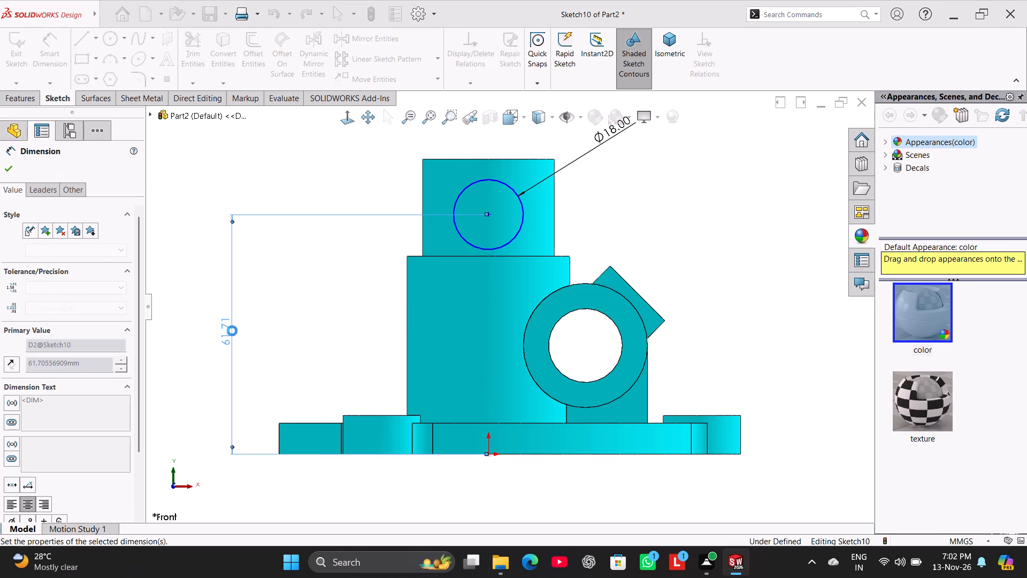
{"action": "right_click", "coordinate": [758, 253]}
{"action": "left_click", "coordinate": [787, 285]}
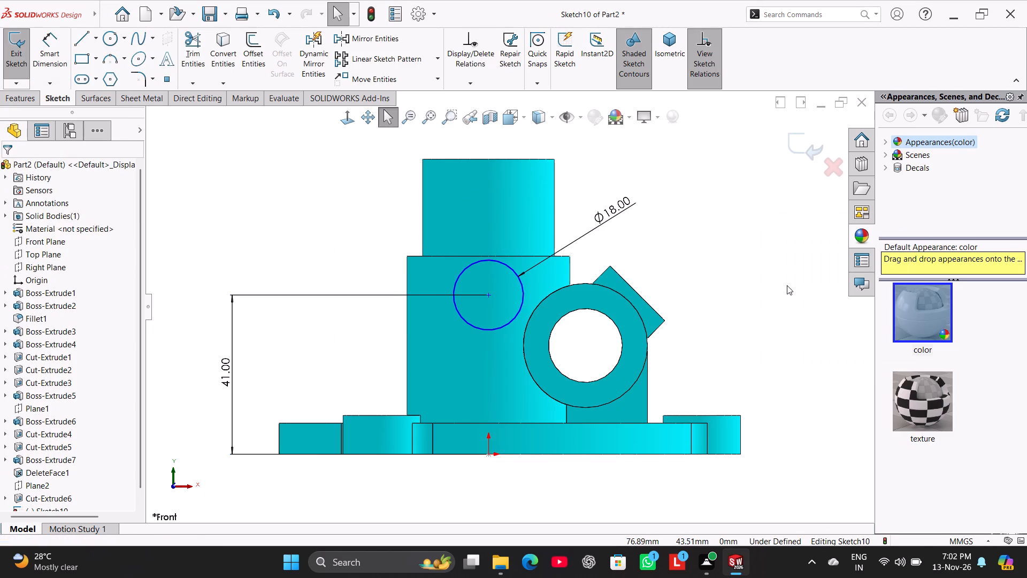
Make the circle's centre vertical with the origin.
{"action": "left_click", "coordinate": [490, 294]}
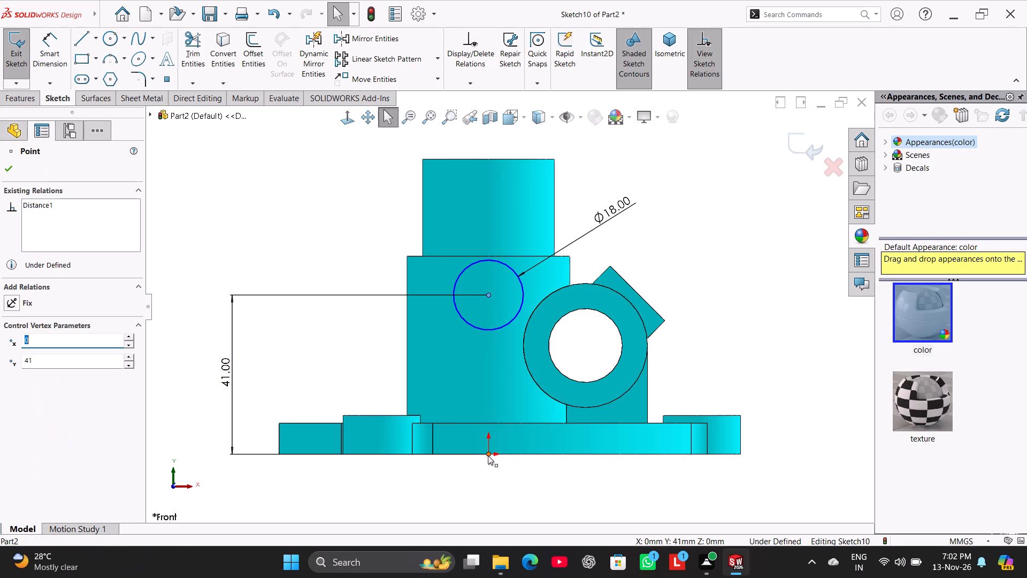
{"action": "left_click", "coordinate": [488, 455], "text": "ctrl"}
{"action": "left_click", "coordinate": [32, 375]}
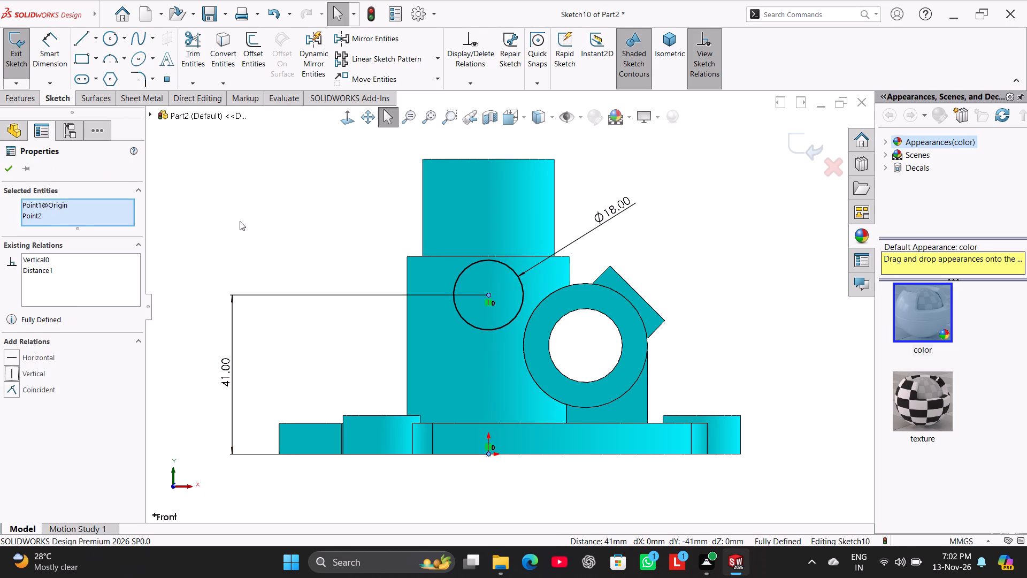
{"action": "left_click", "coordinate": [250, 211]}
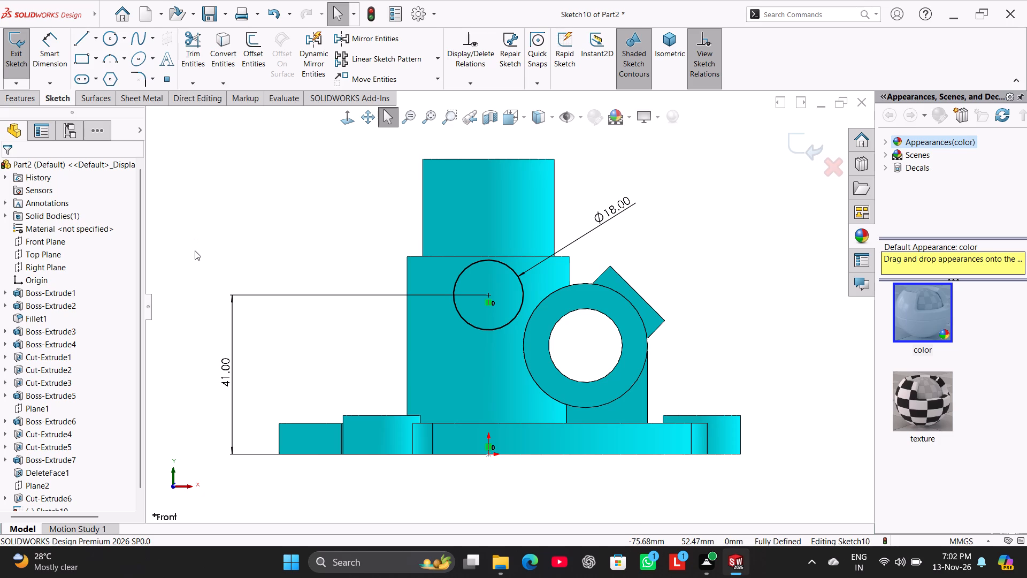
Extrude the 18 mm circle as a boss, starting at a 22 mm offset and running Up To Next, reversed towards the central tube.
{"action": "middle_click_drag", "start_coordinate": [355, 233], "coordinate": [296, 333]}
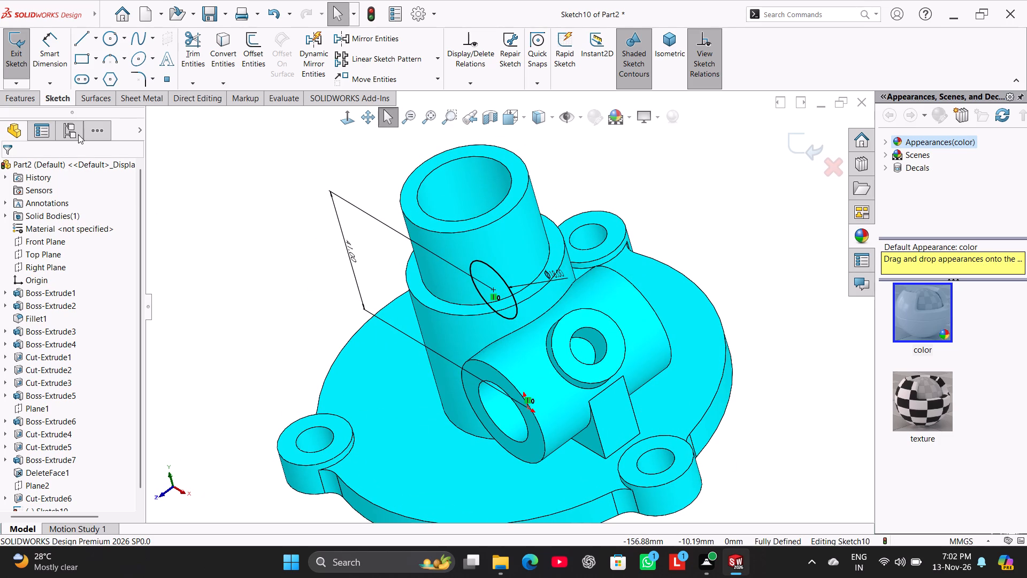
{"action": "left_click", "coordinate": [26, 93]}
{"action": "left_click", "coordinate": [26, 67]}
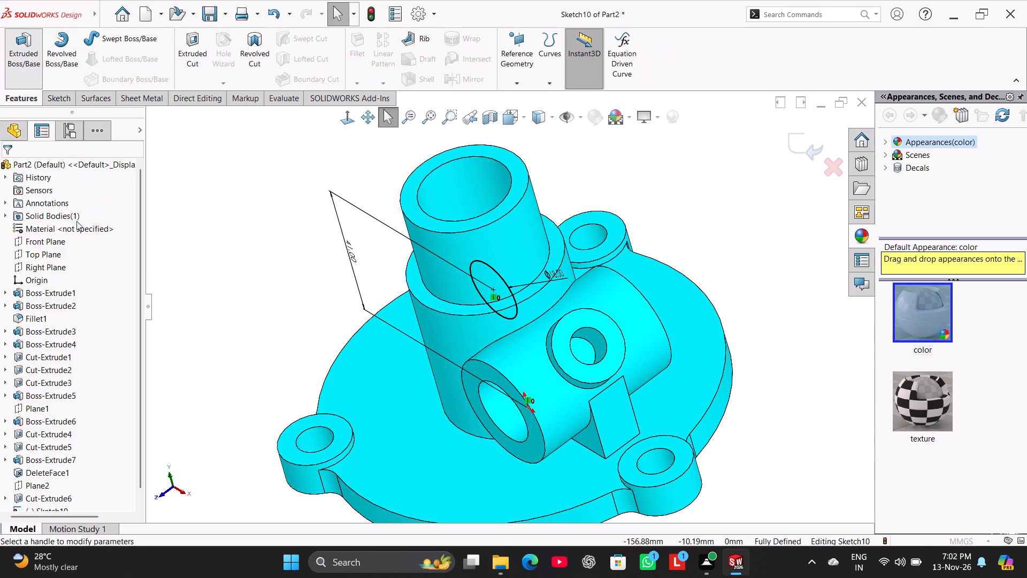
{"action": "left_click", "coordinate": [56, 207]}
{"action": "left_click", "coordinate": [62, 246]}
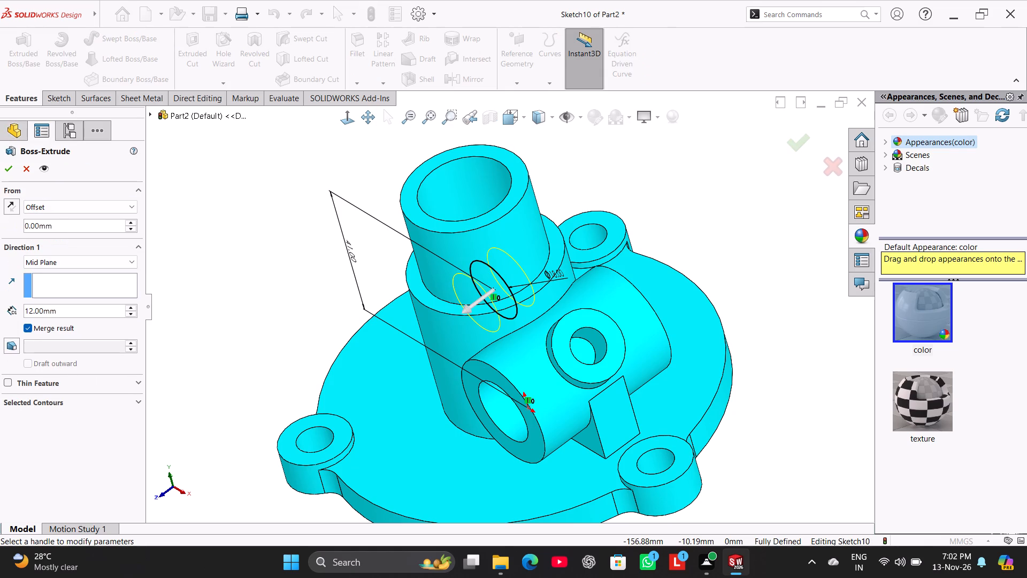
{"action": "double_click", "coordinate": [62, 222]}
{"action": "type", "text": "22"}
{"action": "key", "text": "Return"}
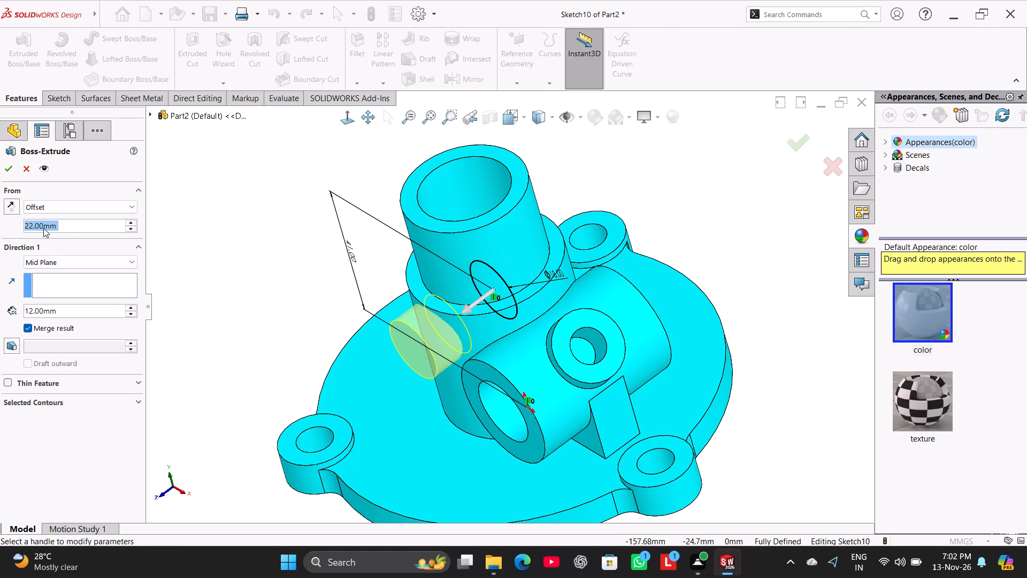
{"action": "left_click", "coordinate": [11, 208]}
{"action": "left_click", "coordinate": [11, 208]}
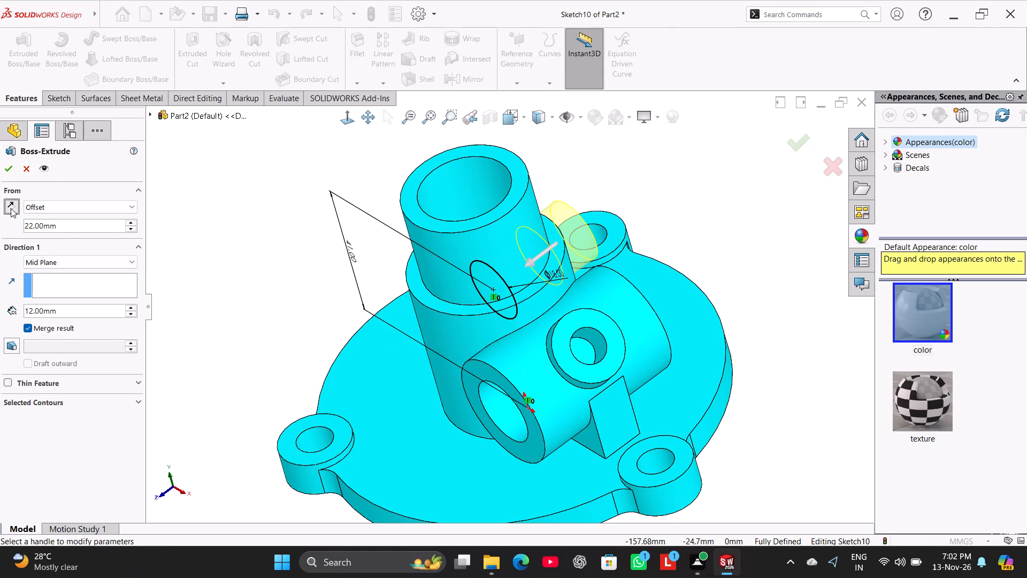
{"action": "left_click", "coordinate": [11, 208]}
{"action": "left_click", "coordinate": [52, 265]}
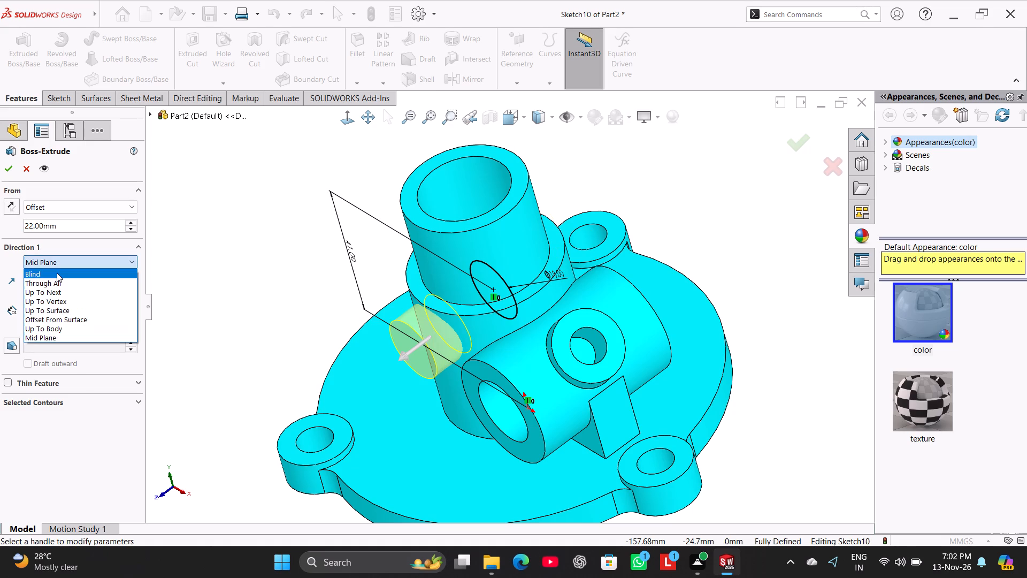
{"action": "left_click", "coordinate": [57, 273]}
{"action": "left_click", "coordinate": [46, 267]}
{"action": "left_click", "coordinate": [57, 294]}
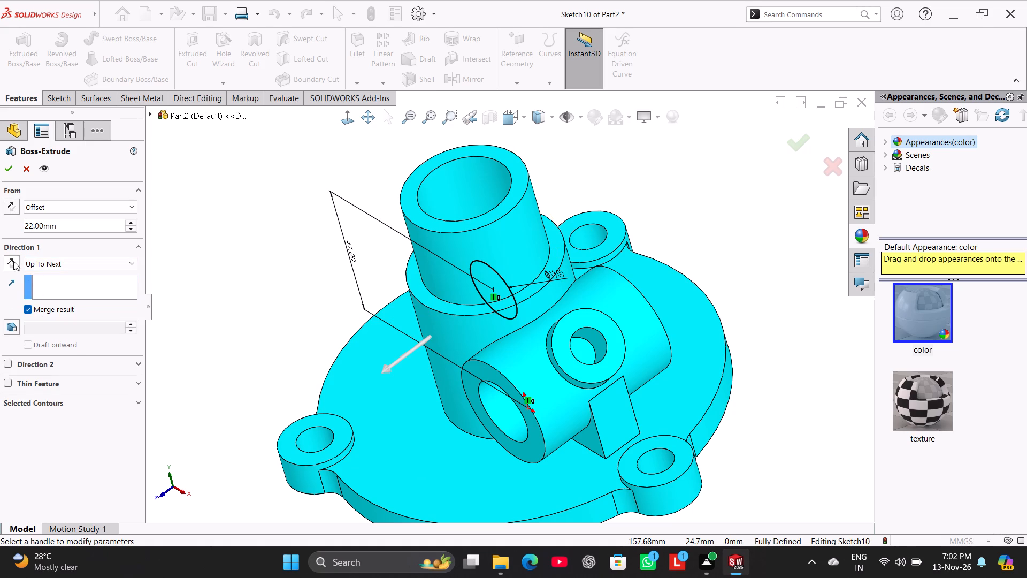
{"action": "left_click", "coordinate": [9, 258]}
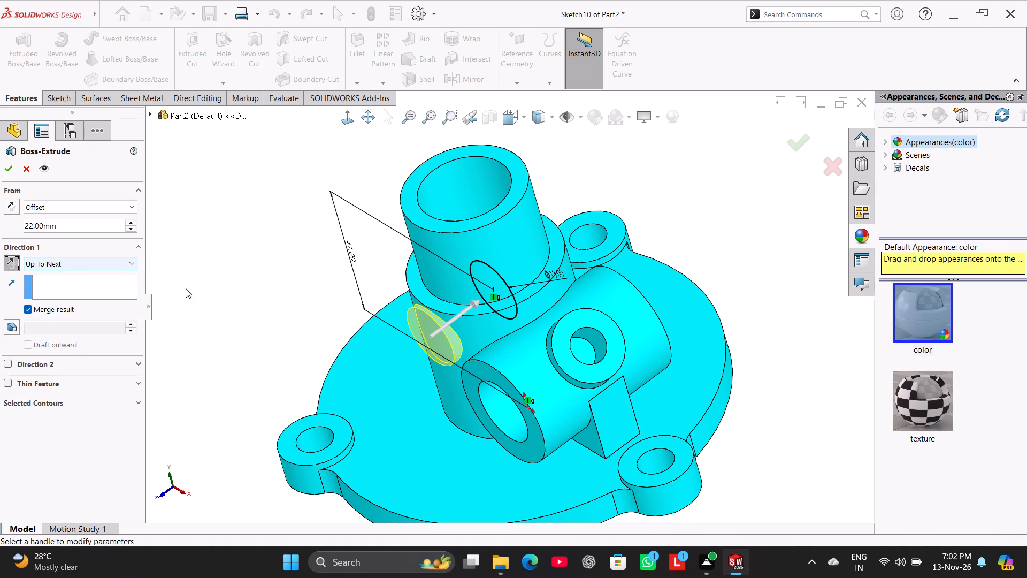
{"action": "left_click", "coordinate": [11, 168]}
{"action": "left_click", "coordinate": [245, 262]}
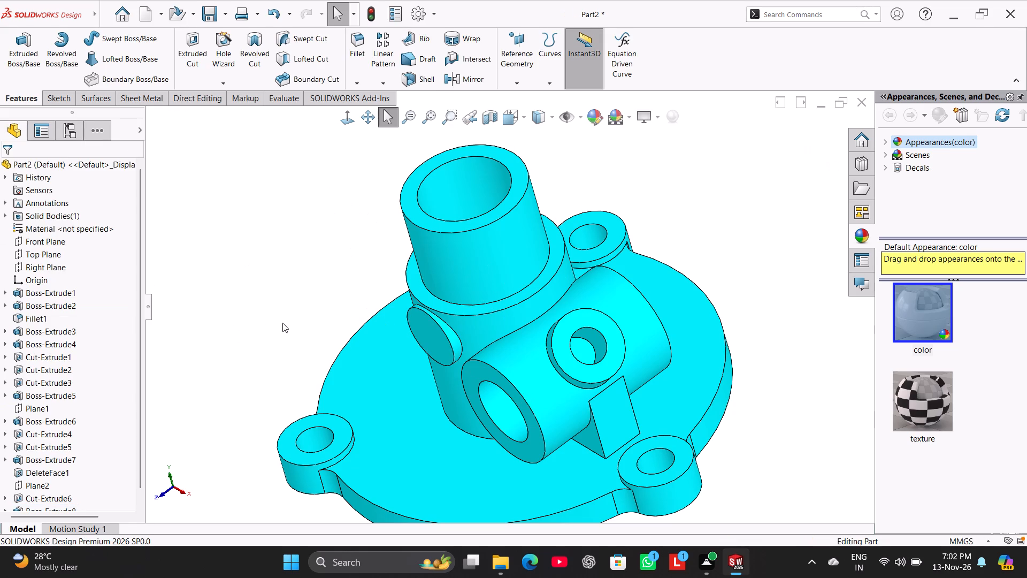
Mirror the new round boss about the Front Plane.
{"action": "right_click_drag", "start_coordinate": [271, 341], "coordinate": [393, 273]}
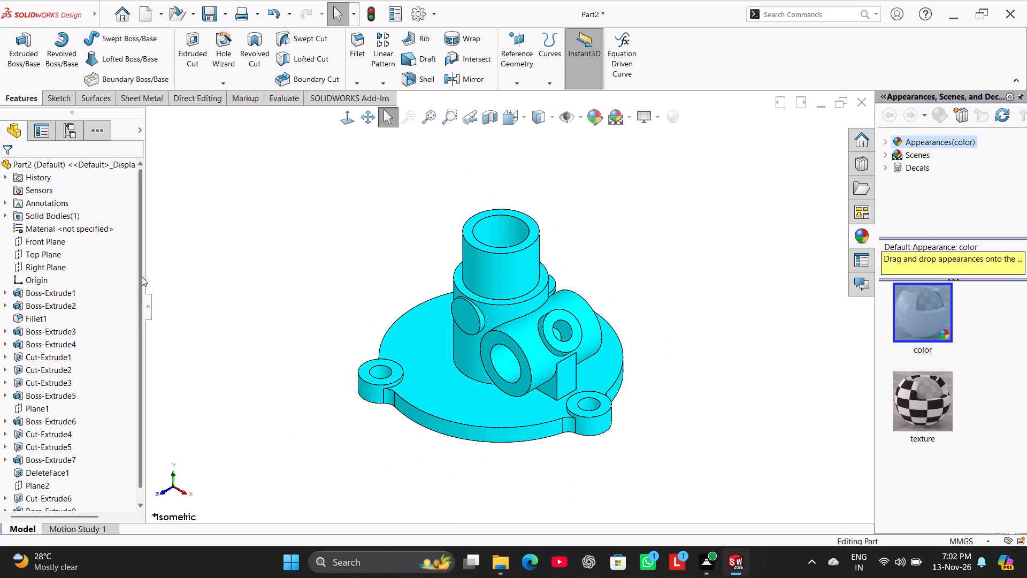
{"action": "left_click_drag", "start_coordinate": [142, 277], "coordinate": [126, 378]}
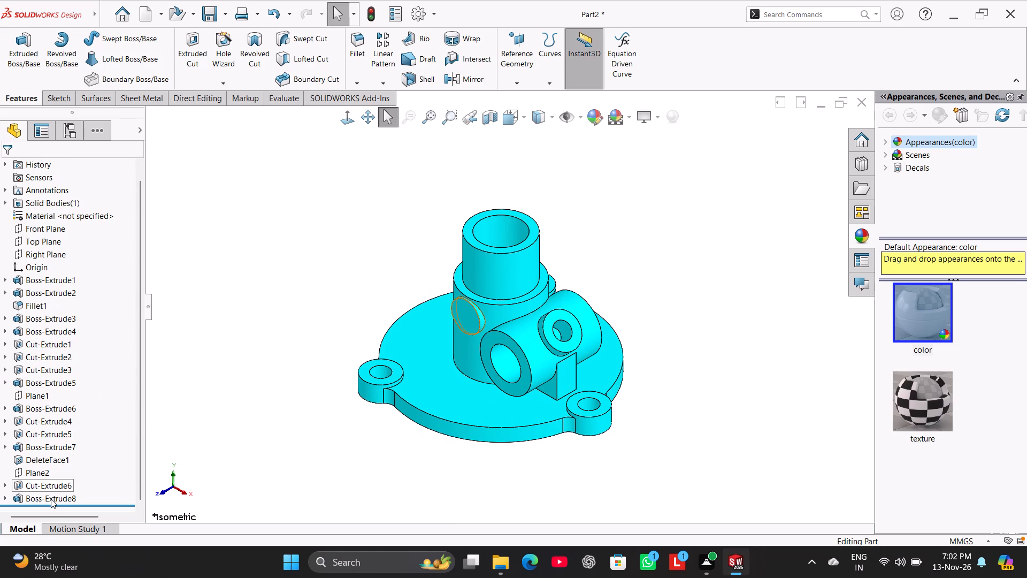
{"action": "left_click", "coordinate": [51, 499], "text": "ctrl"}
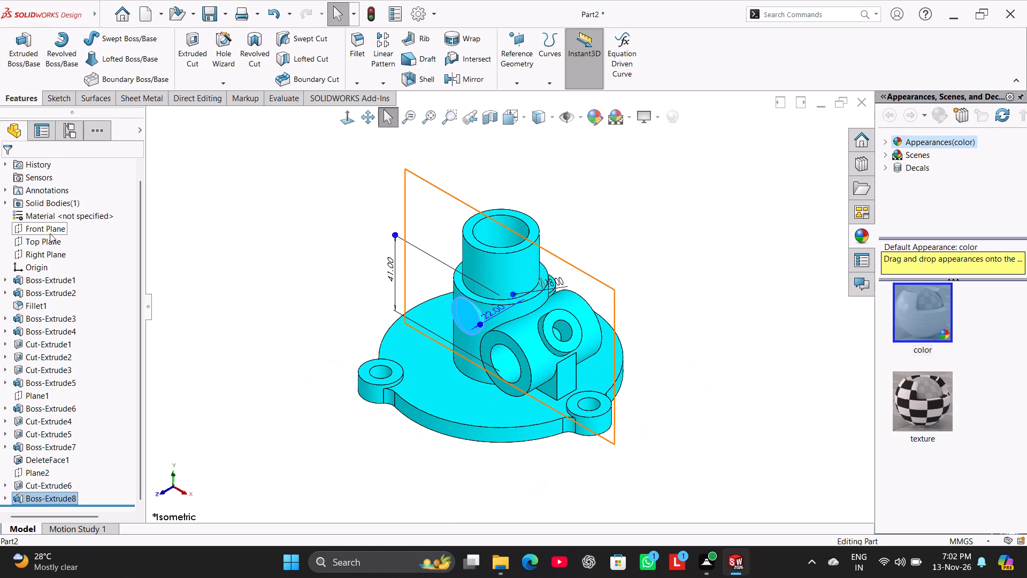
{"action": "left_click", "coordinate": [50, 230], "text": "ctrl"}
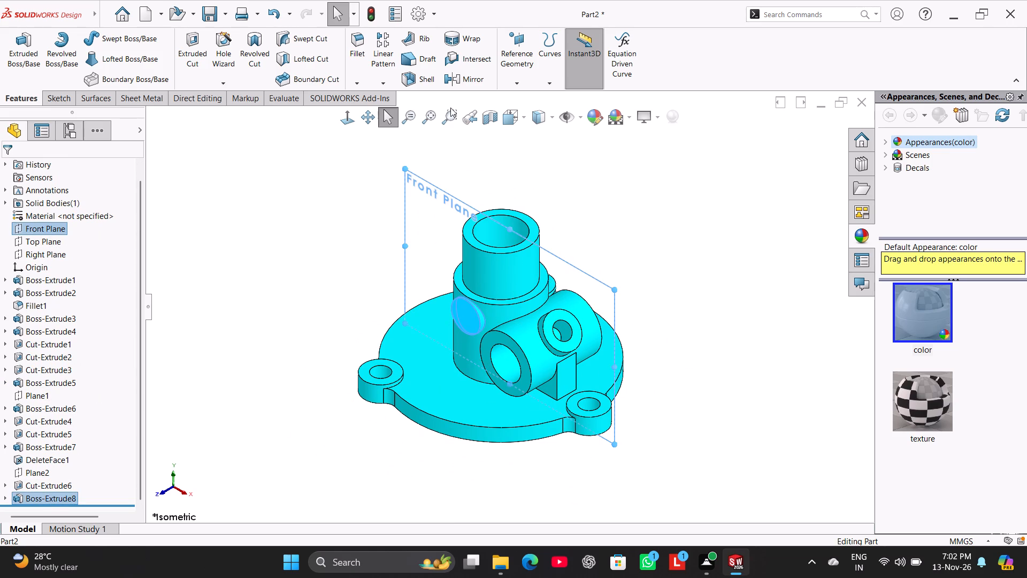
{"action": "left_click", "coordinate": [483, 80]}
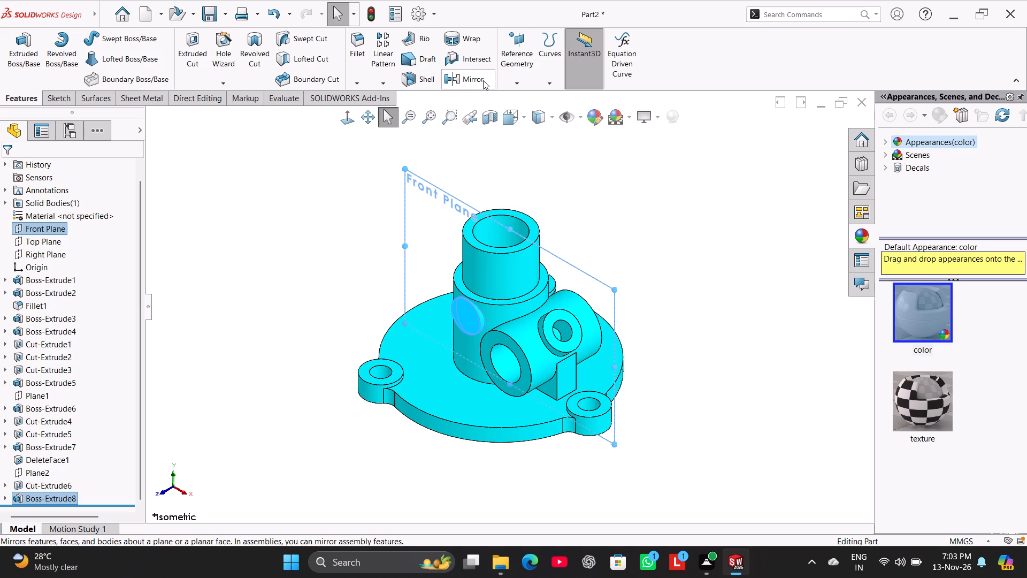
{"action": "left_click", "coordinate": [275, 256]}
{"action": "left_click", "coordinate": [5, 169]}
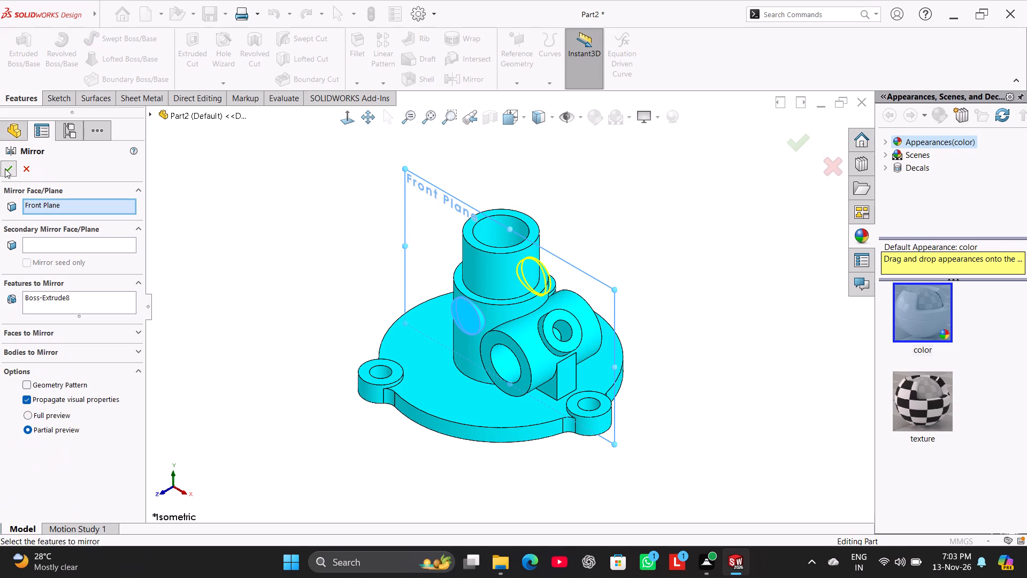
{"action": "left_click", "coordinate": [252, 222]}
Start a sketch on the original round boss's outer face and draw a concentric circle about 10 mm in diameter.
{"action": "right_click", "coordinate": [474, 315]}
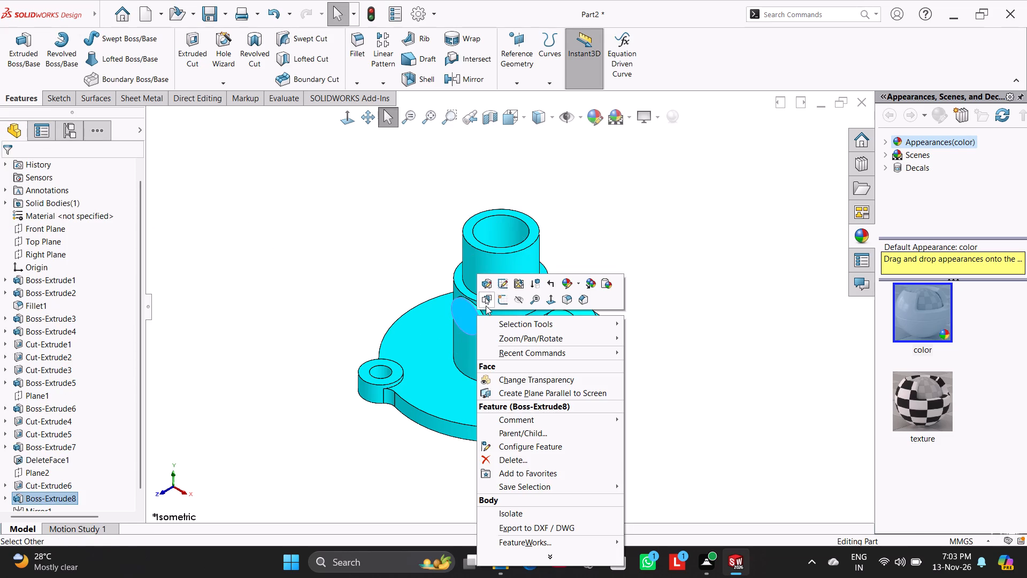
{"action": "left_click", "coordinate": [501, 299]}
{"action": "left_click_drag", "start_coordinate": [274, 243], "coordinate": [270, 238]}
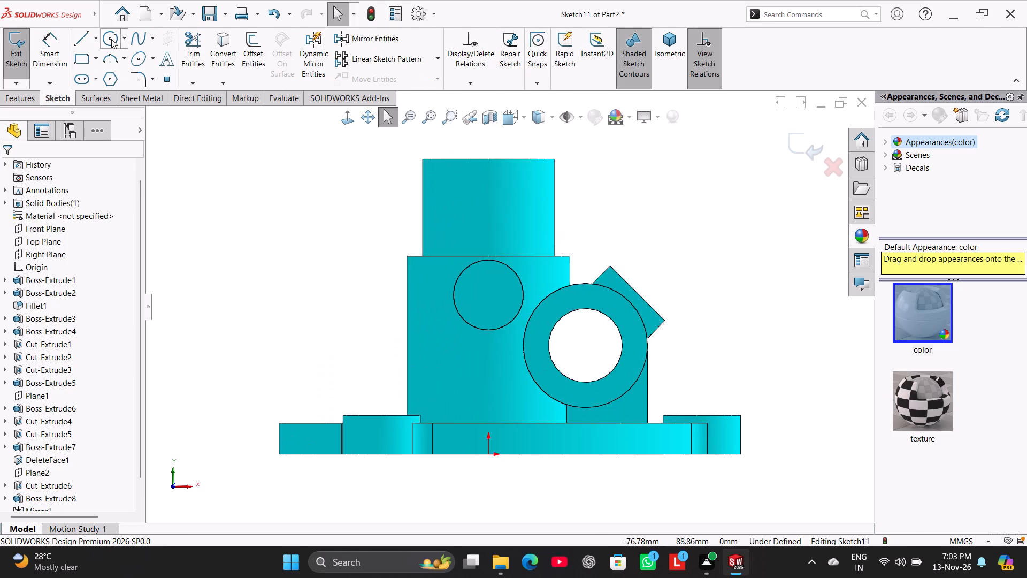
{"action": "left_click", "coordinate": [110, 38]}
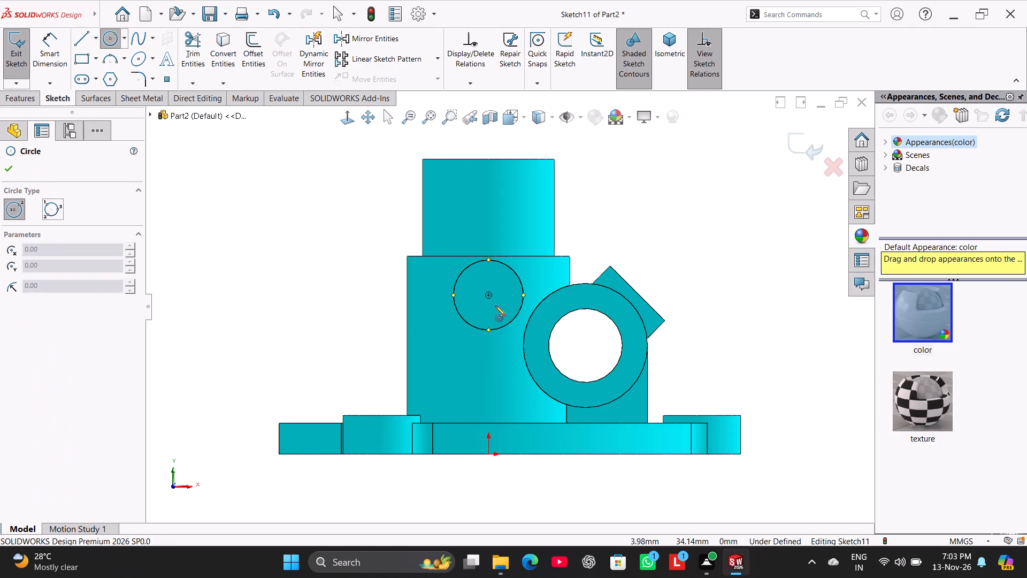
{"action": "left_click", "coordinate": [489, 294]}
{"action": "left_click", "coordinate": [500, 311]}
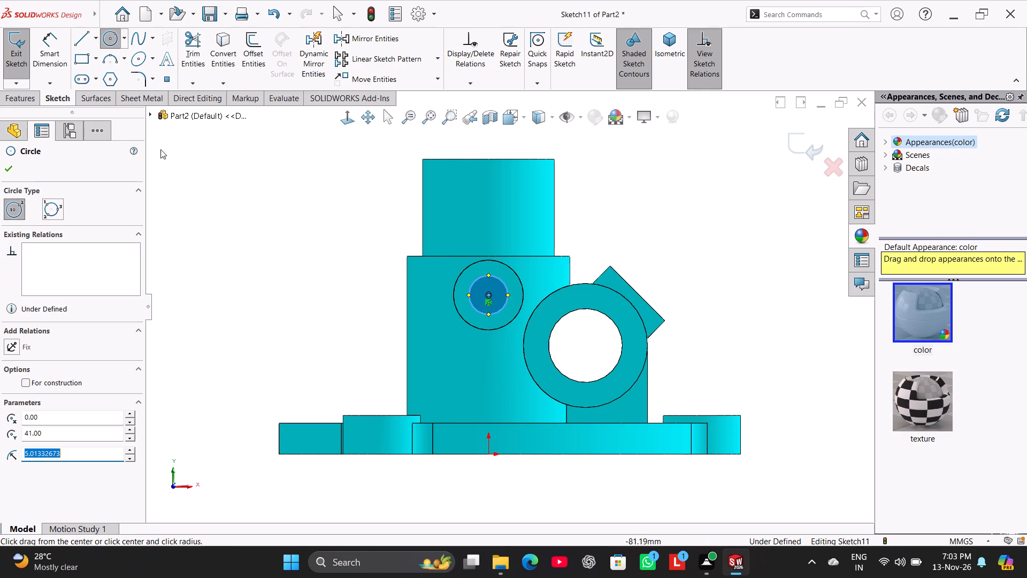
Dimension the concentric circle's diameter as 8 mm.
{"action": "left_click", "coordinate": [62, 51]}
{"action": "left_click", "coordinate": [504, 288]}
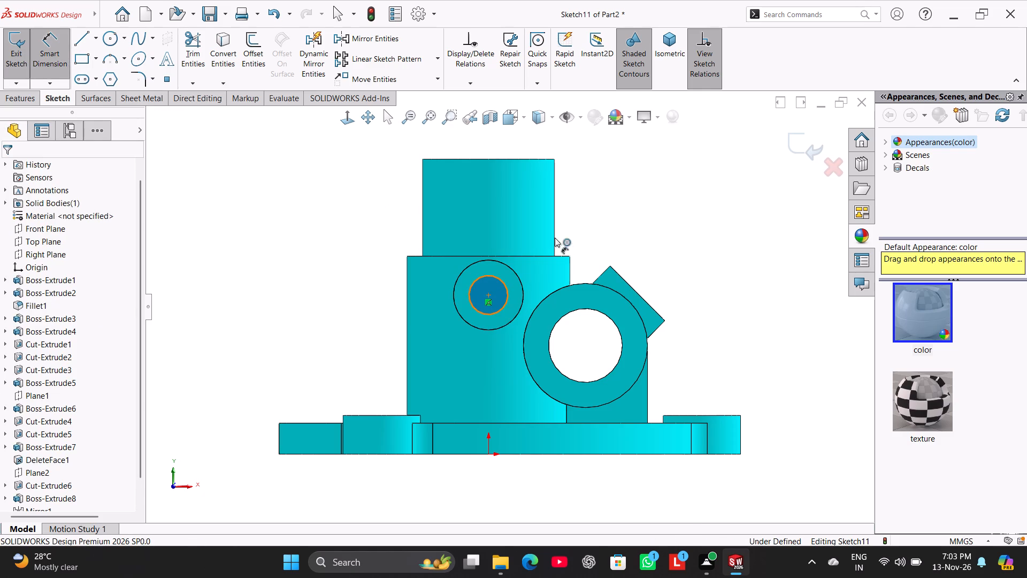
{"action": "left_click", "coordinate": [596, 207]}
{"action": "key", "text": "8"}
{"action": "key", "text": "Return"}
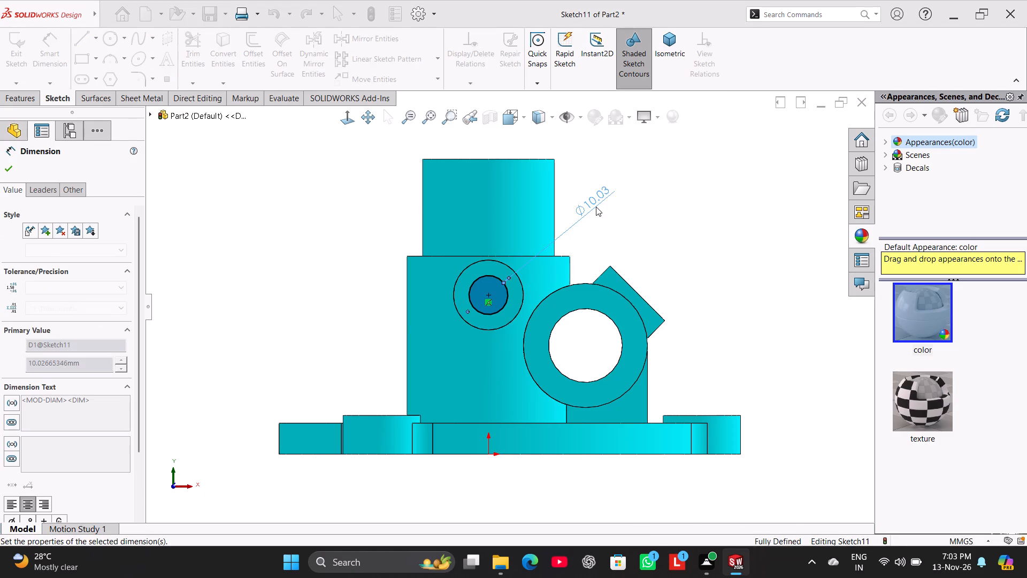
{"action": "right_click", "coordinate": [679, 194]}
{"action": "left_click", "coordinate": [701, 231]}
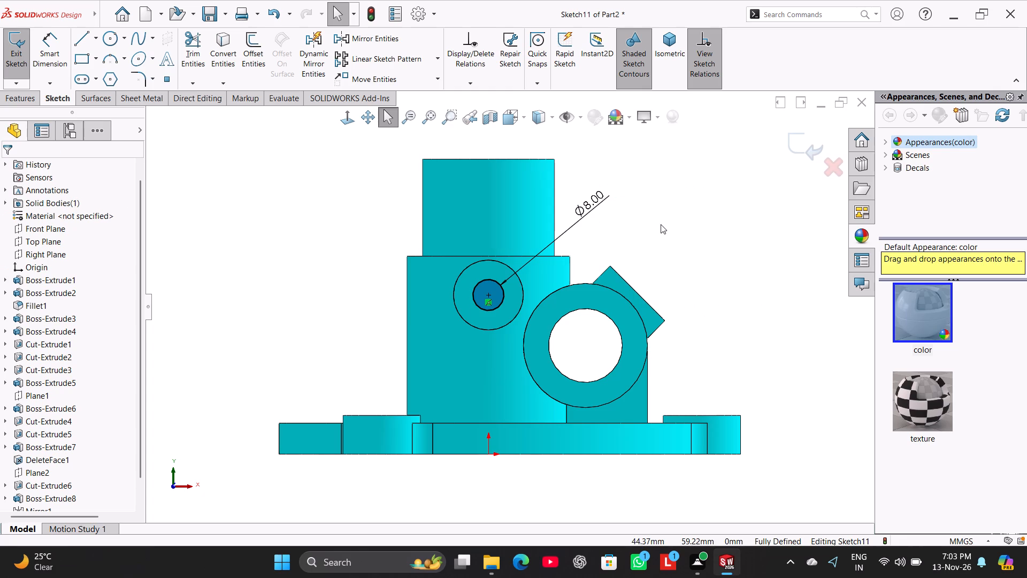
Cut-extrude the 8 mm circle Up To Surface, ending at the mirrored boss's outer face.
{"action": "left_click", "coordinate": [19, 104]}
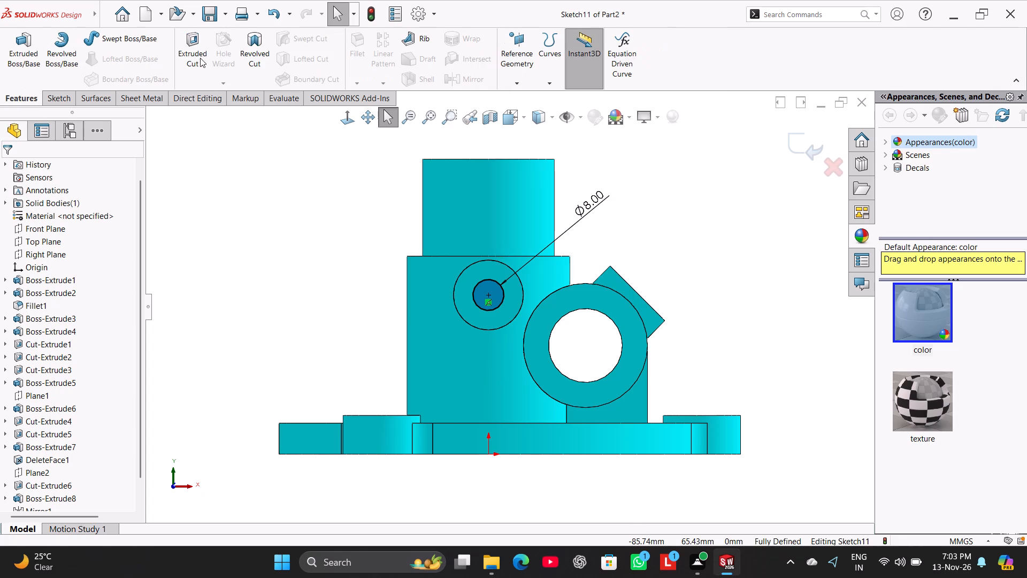
{"action": "left_click", "coordinate": [196, 49]}
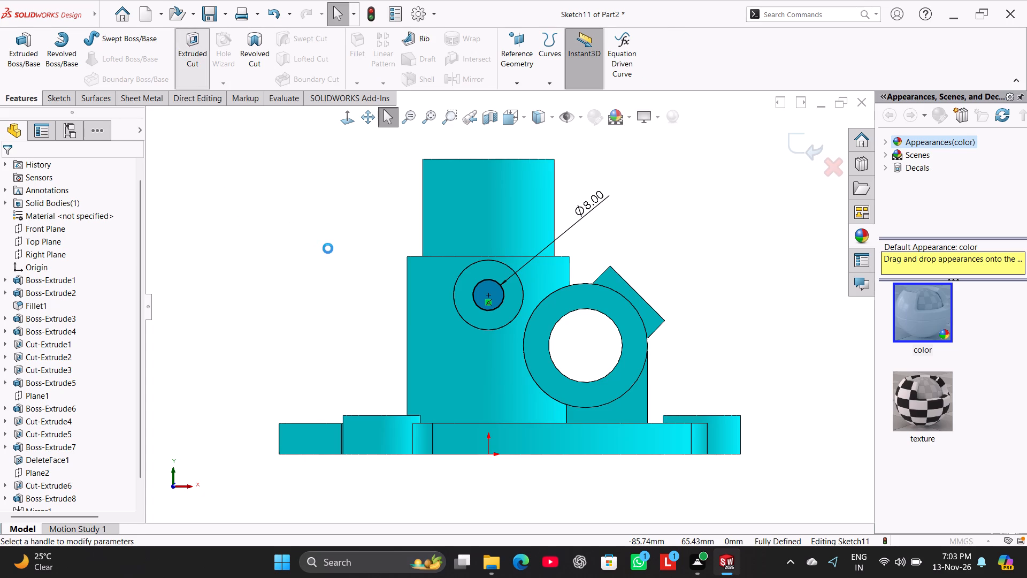
{"action": "middle_click_drag", "start_coordinate": [328, 248], "coordinate": [231, 345]}
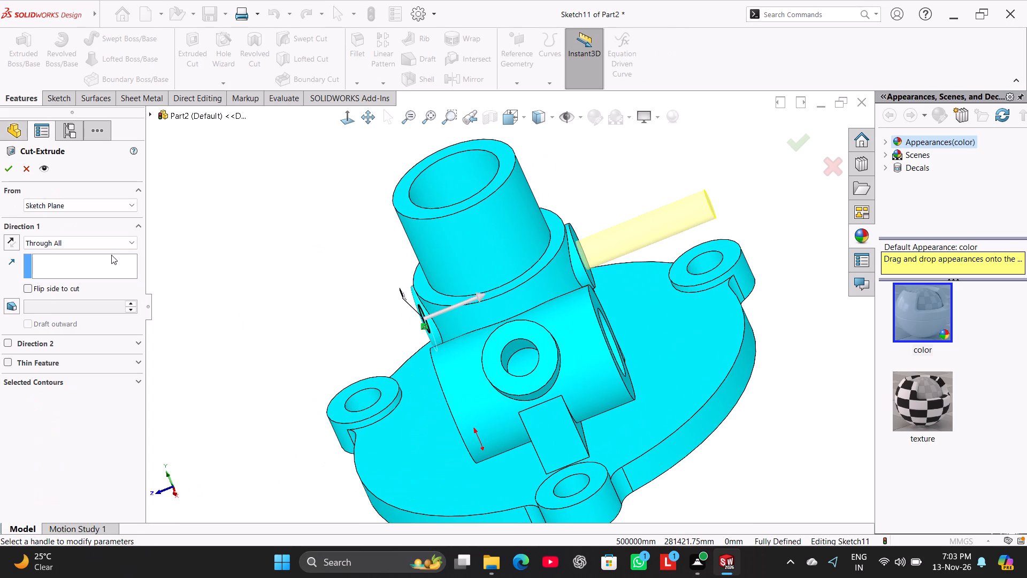
{"action": "left_click", "coordinate": [102, 240]}
{"action": "left_click", "coordinate": [91, 299]}
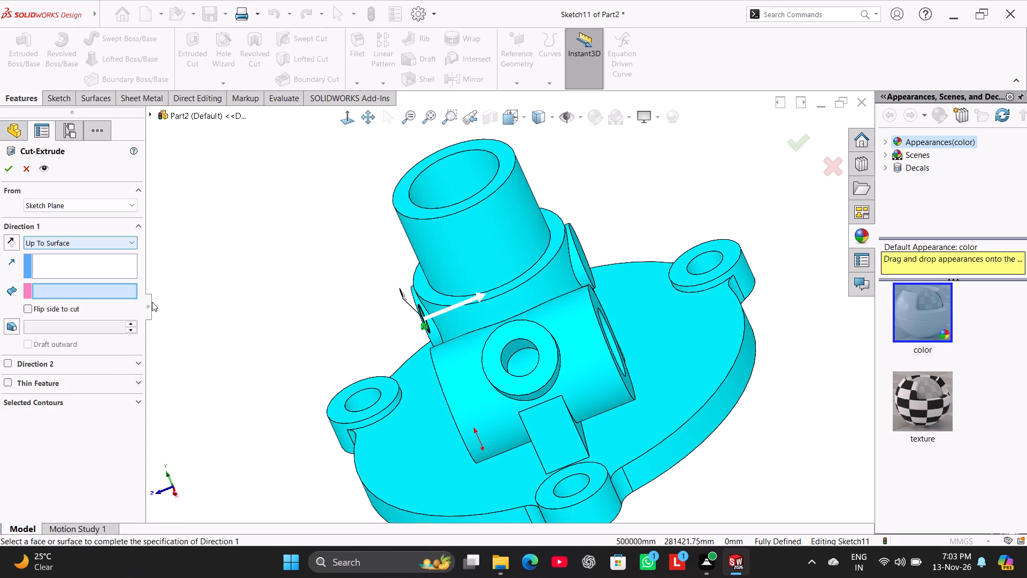
{"action": "left_click", "coordinate": [577, 243]}
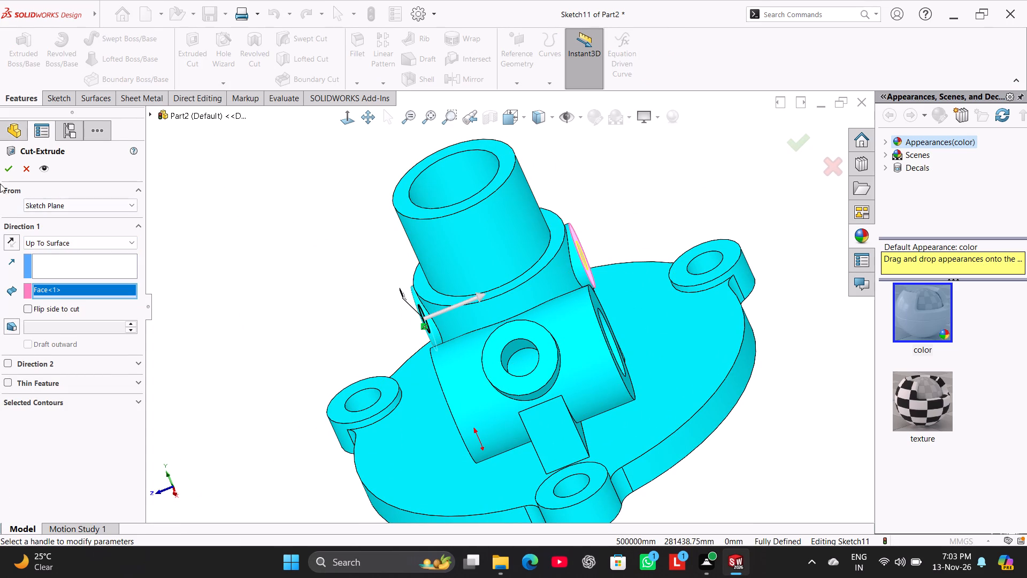
{"action": "left_click", "coordinate": [3, 173]}
{"action": "left_click", "coordinate": [220, 281]}
Show Sketch1, the base plate's sketch under Boss-Extrude1, on the model.
{"action": "right_click_drag", "start_coordinate": [220, 333], "coordinate": [373, 220]}
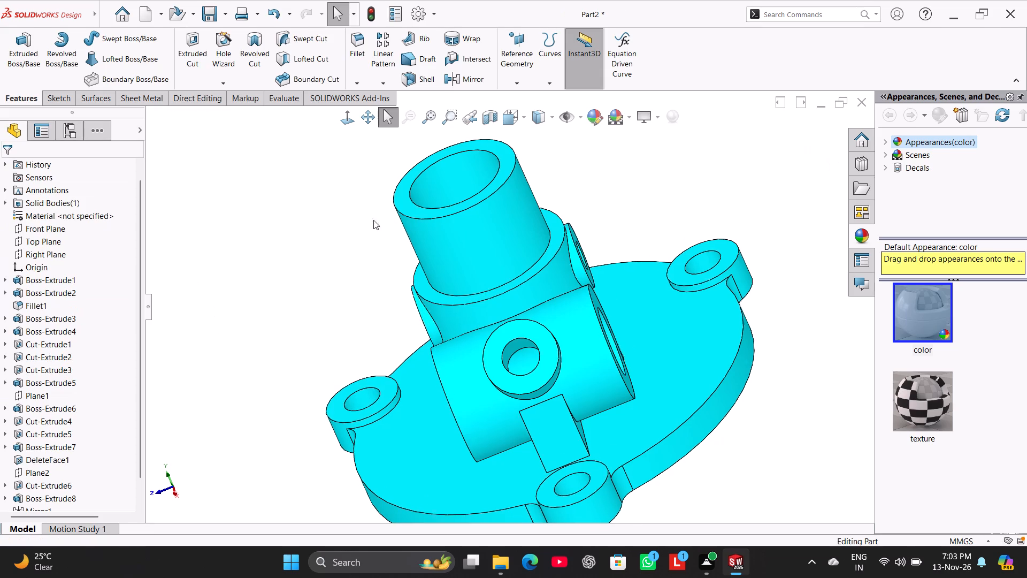
{"action": "right_click_drag", "start_coordinate": [373, 220], "coordinate": [379, 217]}
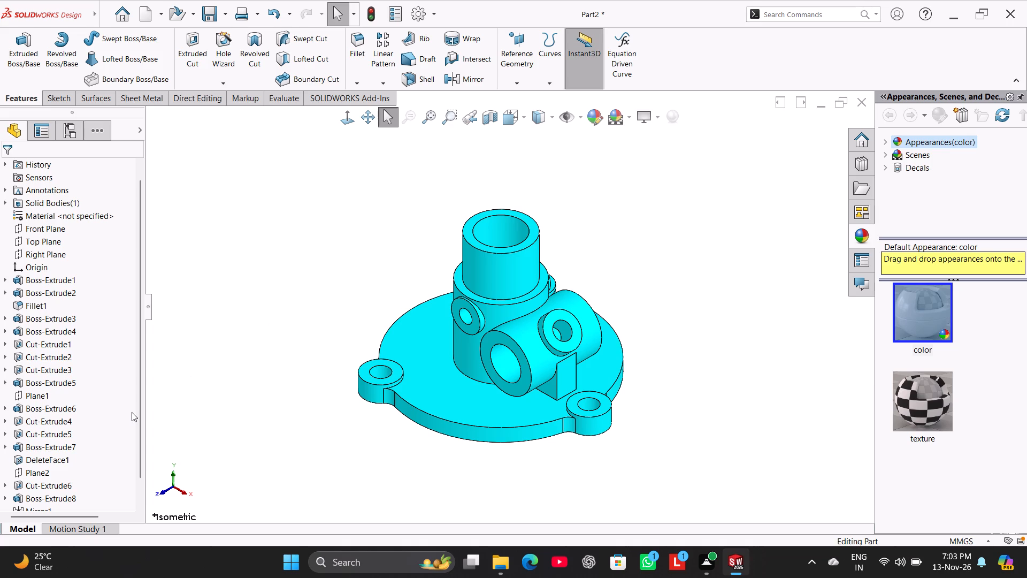
{"action": "left_click_drag", "start_coordinate": [141, 430], "coordinate": [158, 312]}
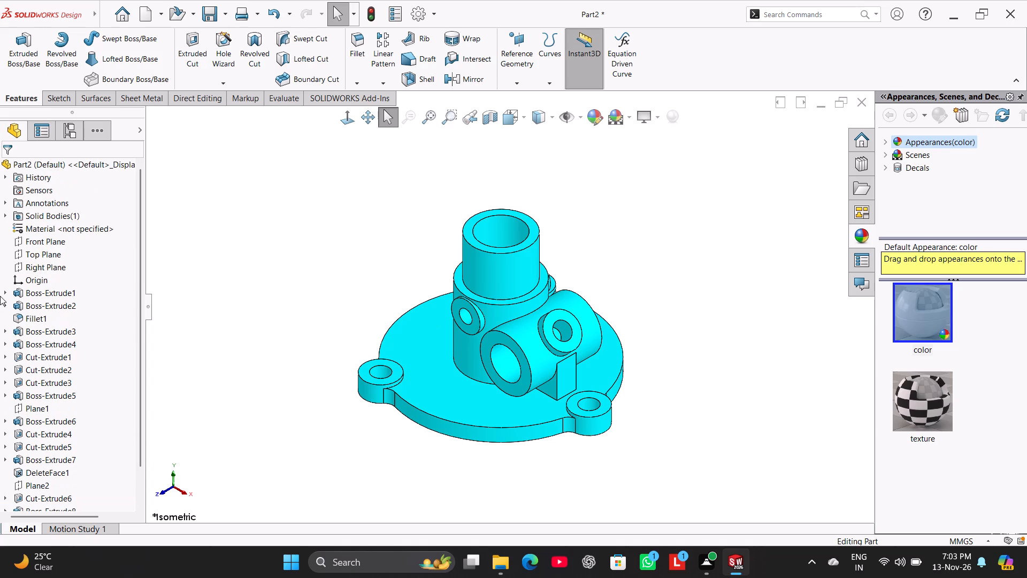
{"action": "left_click", "coordinate": [3, 294]}
{"action": "right_click", "coordinate": [35, 303]}
{"action": "left_click", "coordinate": [45, 288]}
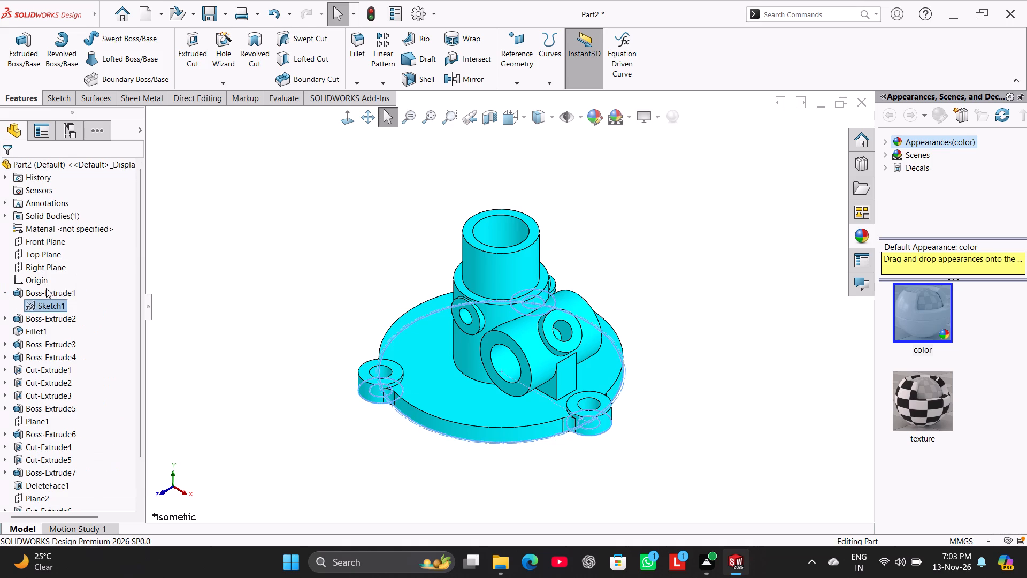
{"action": "left_click", "coordinate": [361, 199]}
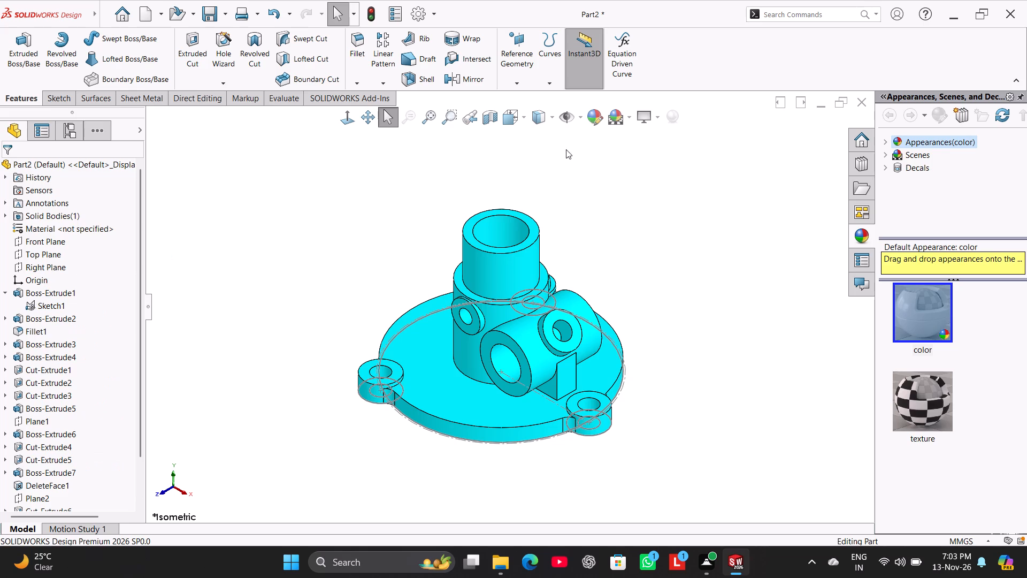
Turn on the display of temporary axes in the model view.
{"action": "left_click", "coordinate": [577, 126]}
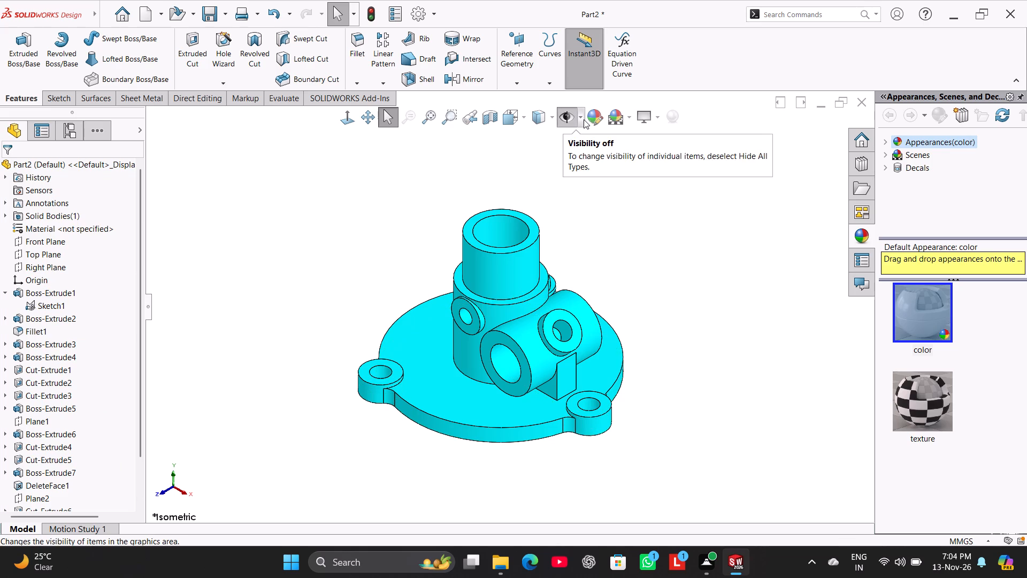
{"action": "left_click", "coordinate": [570, 117]}
{"action": "left_click", "coordinate": [580, 123]}
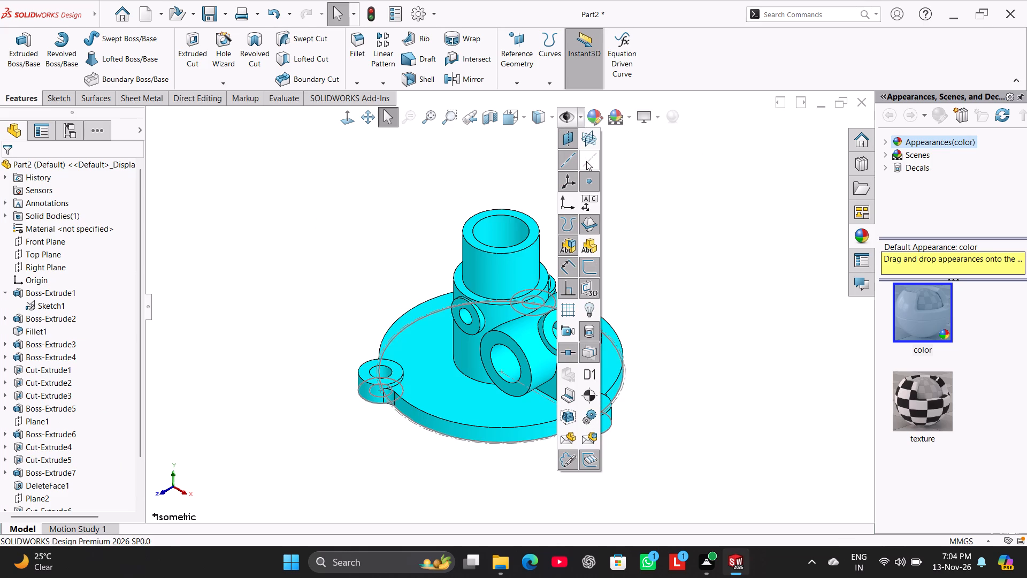
{"action": "left_click", "coordinate": [586, 161]}
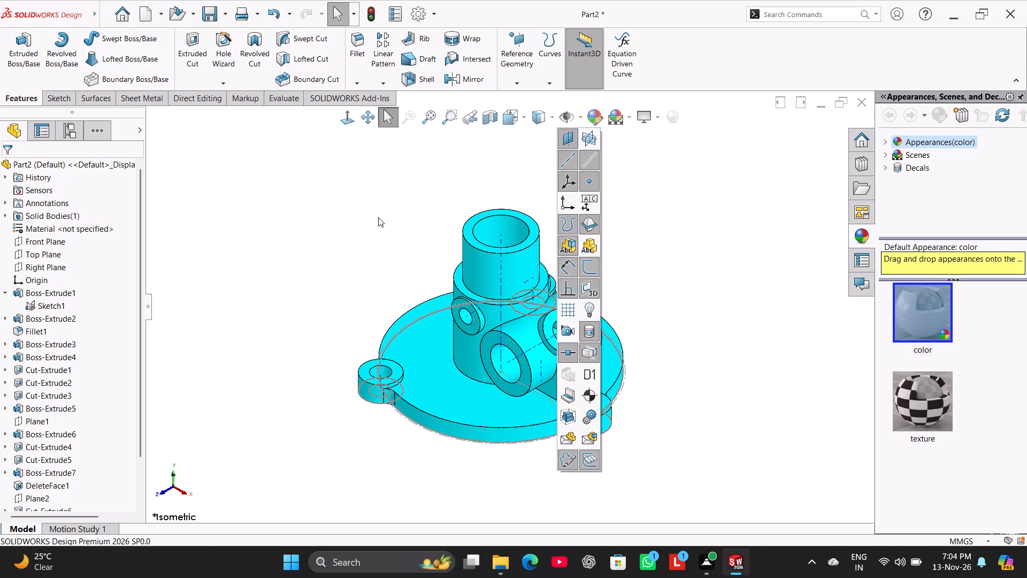
{"action": "left_click", "coordinate": [369, 219]}
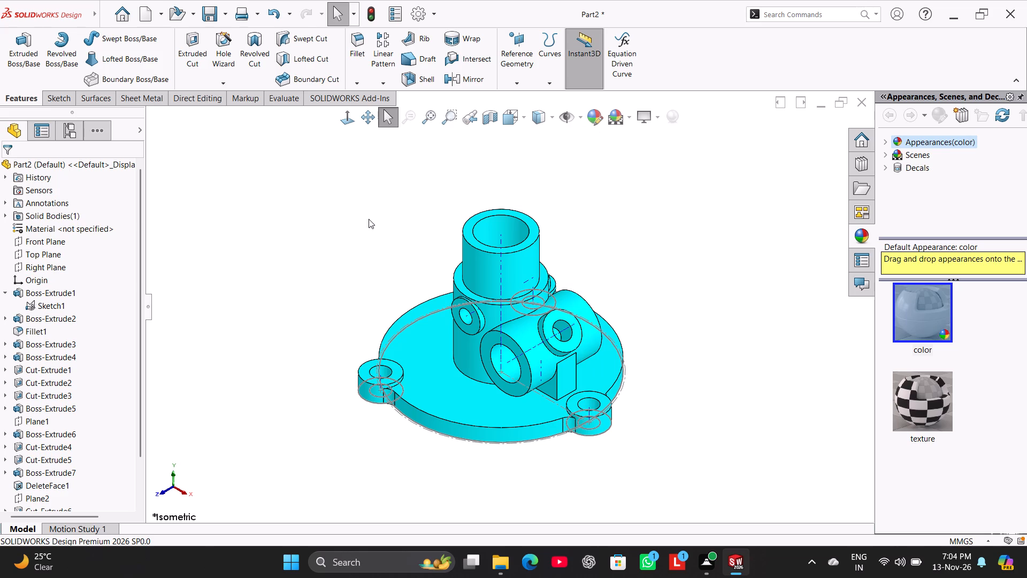
Create a reference plane through the vertical tube's central axis and the rear lug's centre point in Sketch1.
{"action": "left_click", "coordinate": [520, 36]}
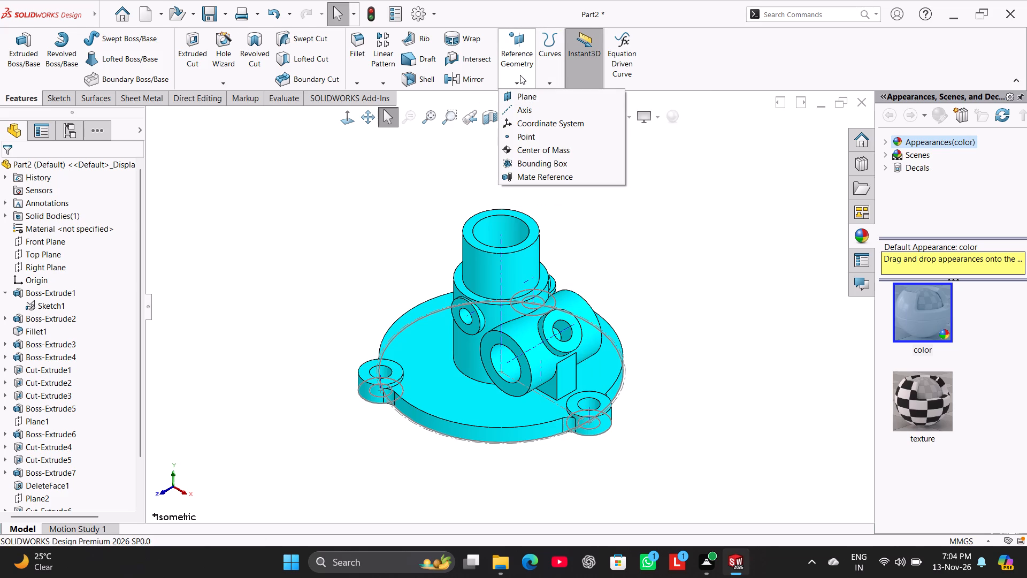
{"action": "left_click", "coordinate": [534, 96]}
{"action": "left_click", "coordinate": [502, 240]}
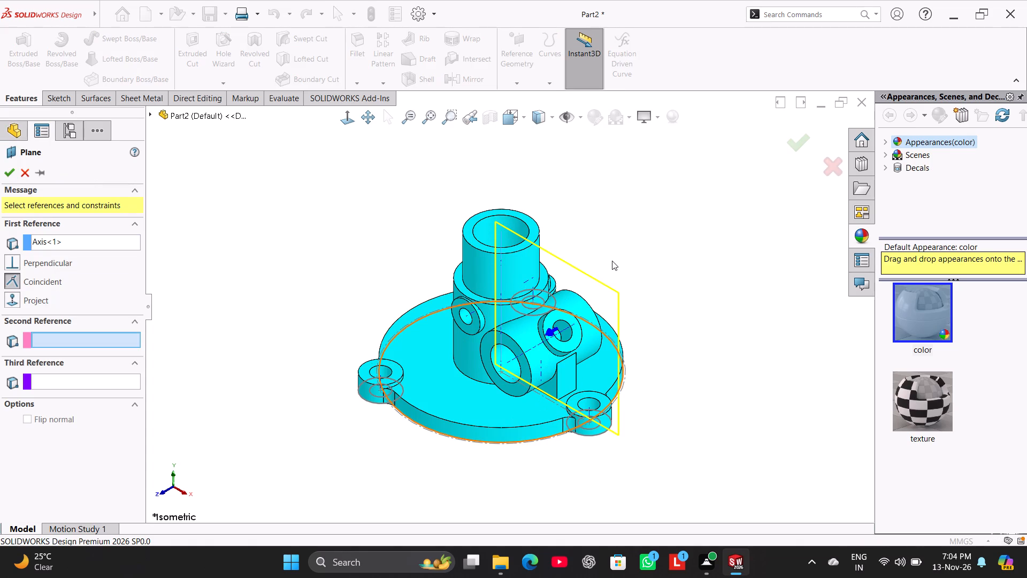
{"action": "middle_click_drag", "start_coordinate": [655, 242], "coordinate": [570, 317]}
{"action": "scroll", "coordinate": [672, 260], "scroll_direction": "down", "scroll_amount": 6}
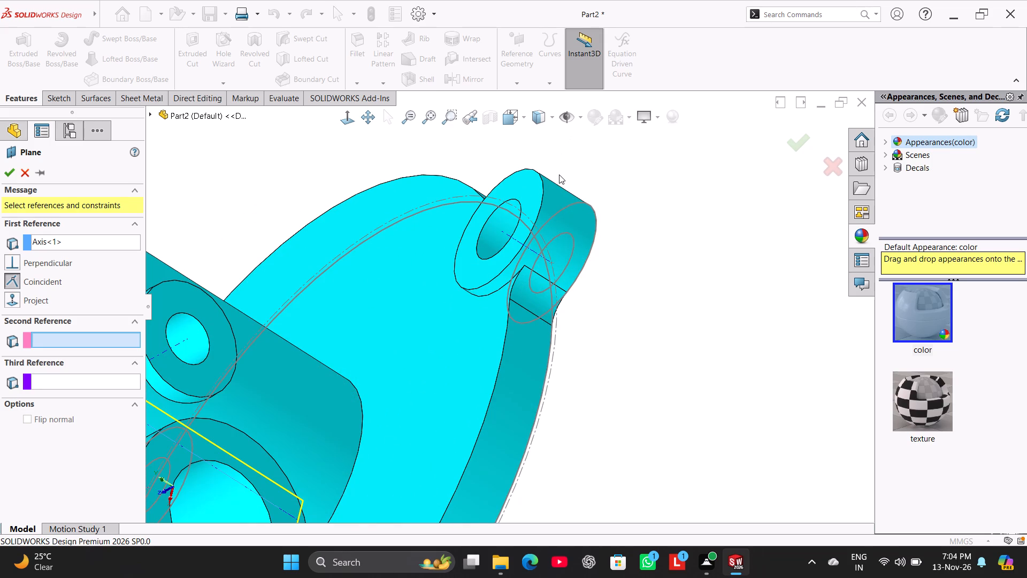
{"action": "scroll", "coordinate": [464, 270], "scroll_direction": "up", "scroll_amount": 8}
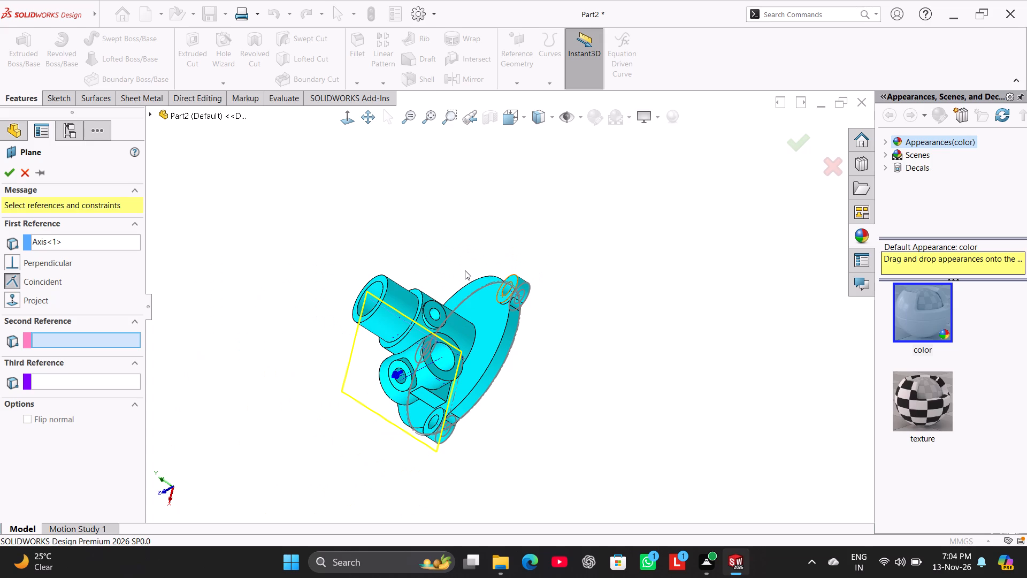
{"action": "scroll", "coordinate": [510, 306], "scroll_direction": "down", "scroll_amount": 12}
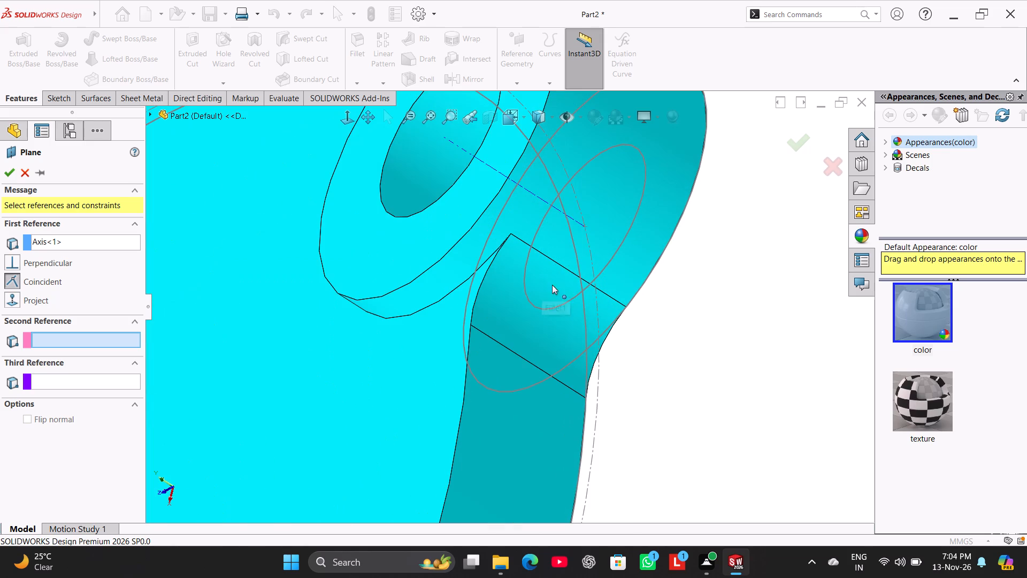
{"action": "left_click", "coordinate": [585, 227]}
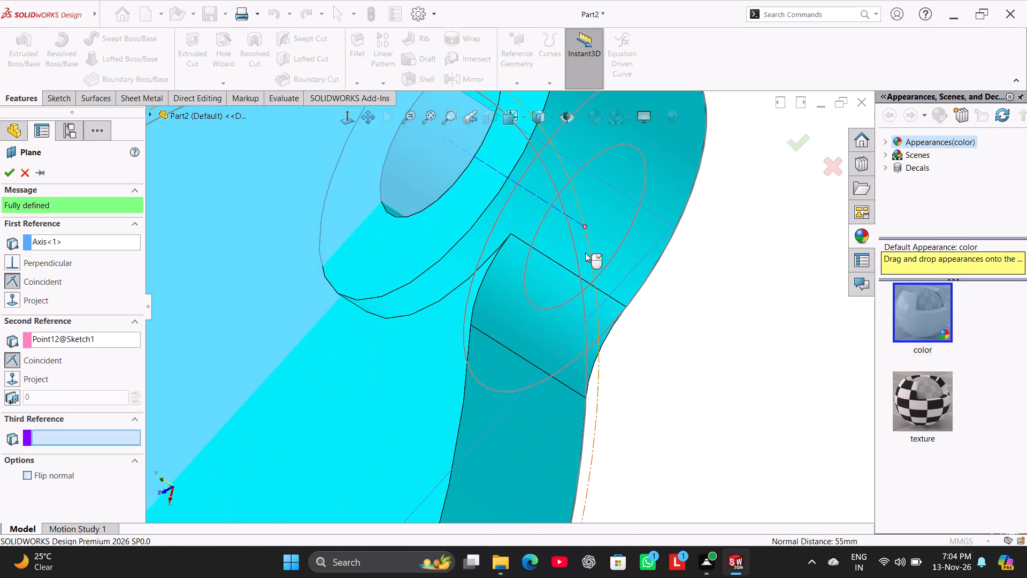
{"action": "scroll", "coordinate": [568, 288], "scroll_direction": "up", "scroll_amount": 14}
{"action": "middle_click_drag", "start_coordinate": [568, 288], "coordinate": [598, 252]}
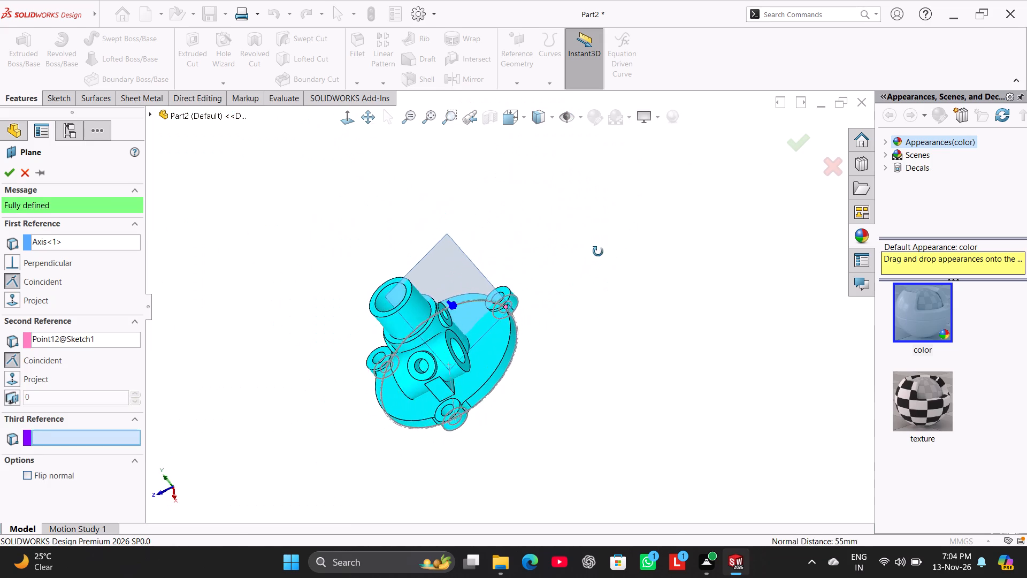
{"action": "middle_click_drag", "start_coordinate": [598, 252], "coordinate": [591, 247]}
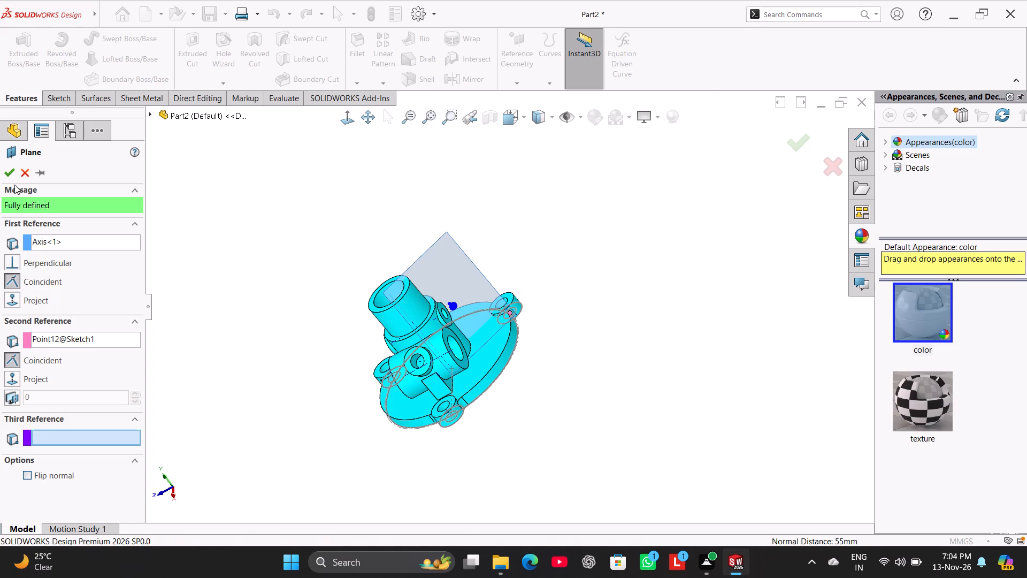
{"action": "left_click", "coordinate": [0, 173]}
{"action": "left_click", "coordinate": [0, 171]}
{"action": "left_click", "coordinate": [3, 172]}
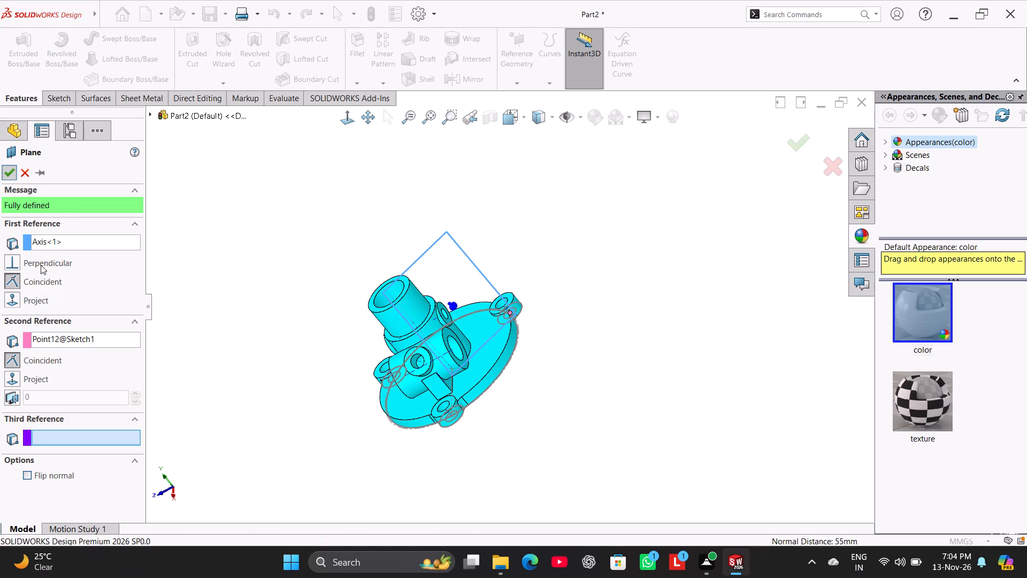
Start a sketch on the new plane and draw a slanted line about 31 mm long from the lug's top inner end to the tube body's side.
{"action": "right_click", "coordinate": [45, 495]}
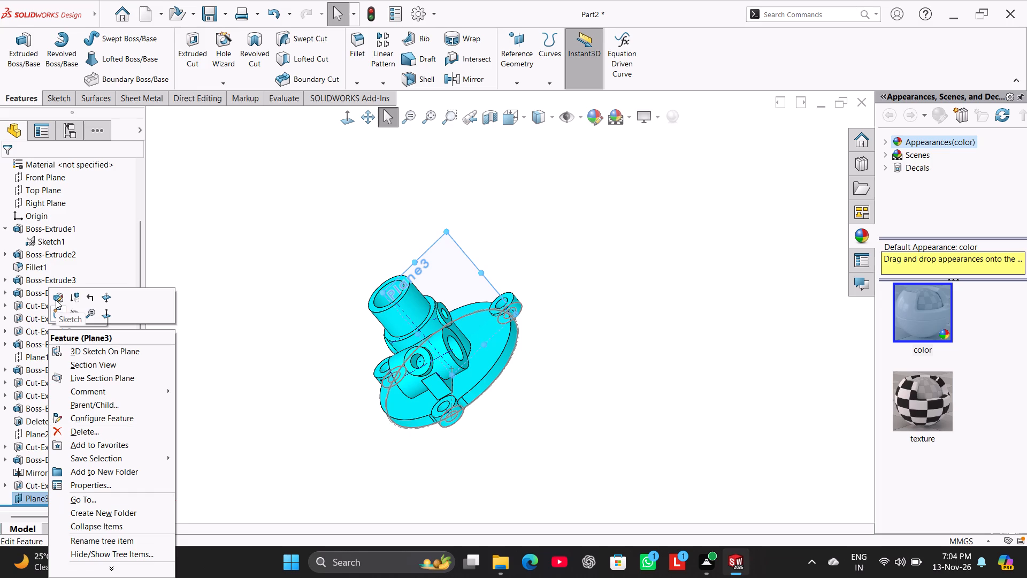
{"action": "left_click", "coordinate": [58, 308]}
{"action": "left_click", "coordinate": [315, 246]}
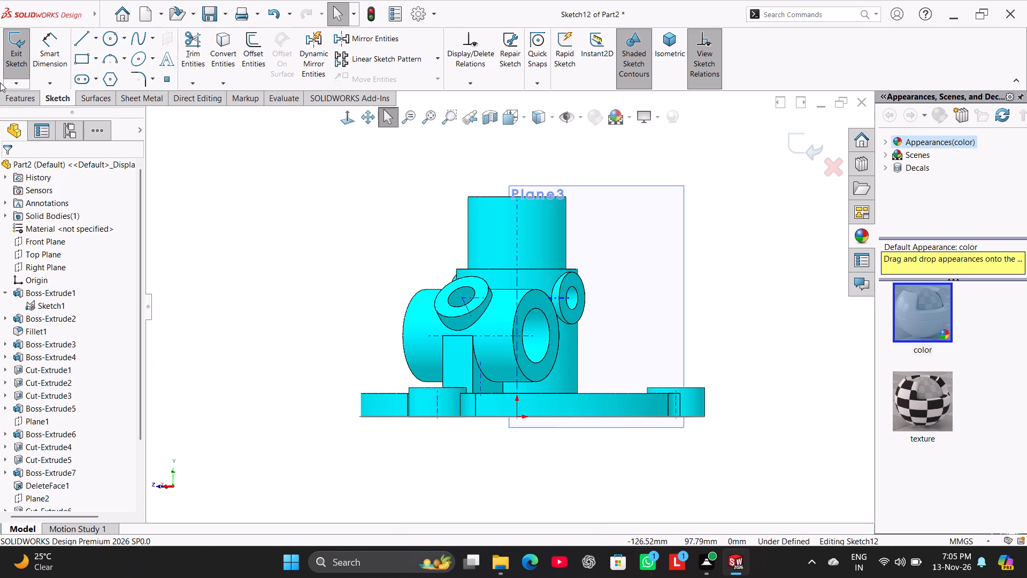
{"action": "left_click", "coordinate": [79, 39]}
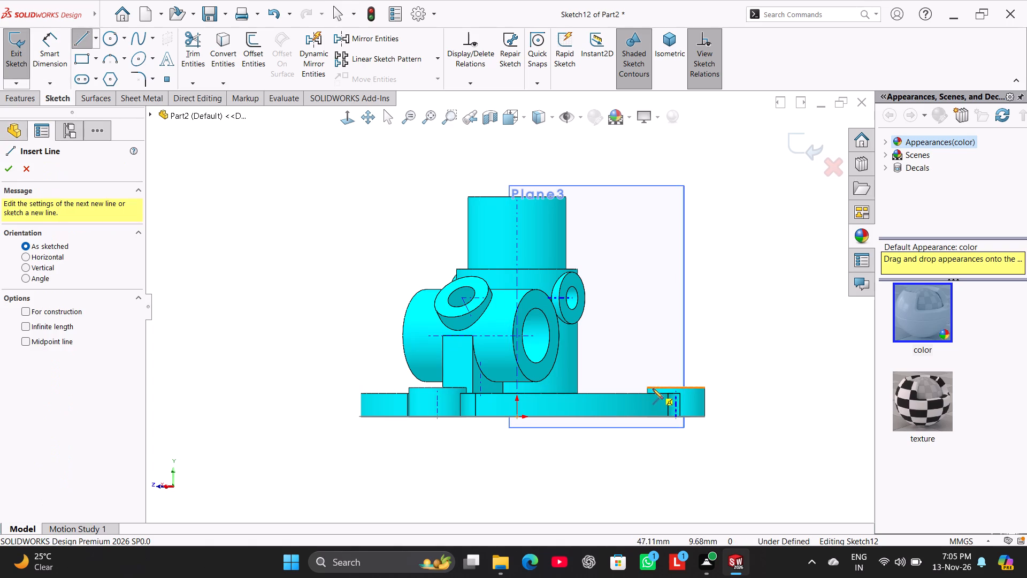
{"action": "left_click", "coordinate": [644, 389]}
{"action": "left_click", "coordinate": [576, 331]}
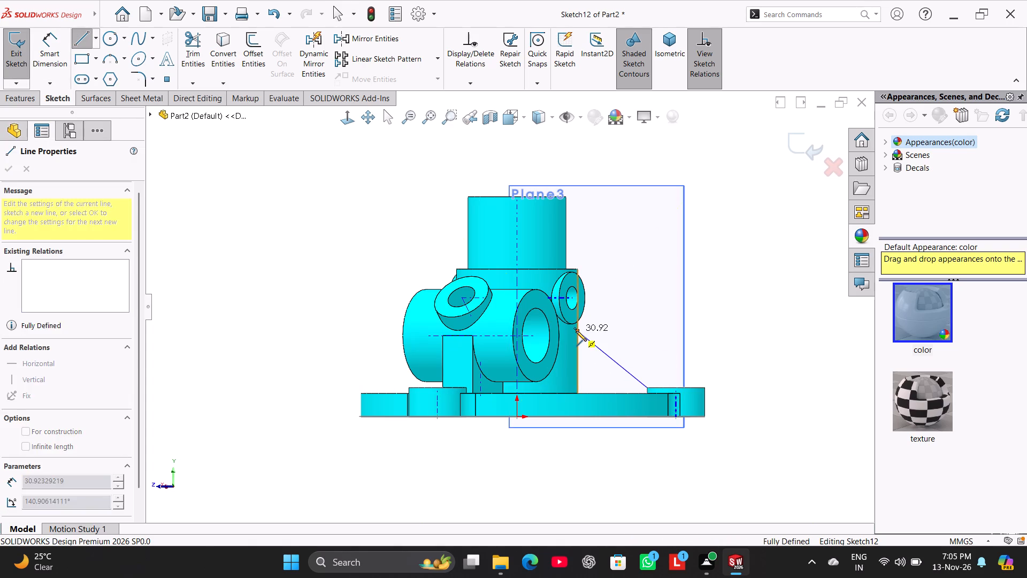
{"action": "right_click", "coordinate": [769, 315]}
{"action": "left_click", "coordinate": [779, 320]}
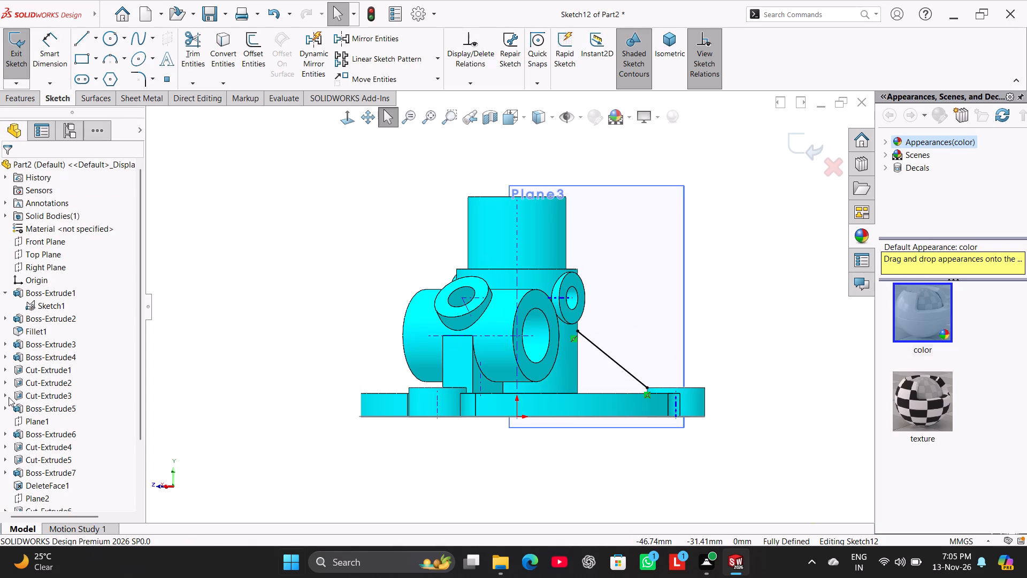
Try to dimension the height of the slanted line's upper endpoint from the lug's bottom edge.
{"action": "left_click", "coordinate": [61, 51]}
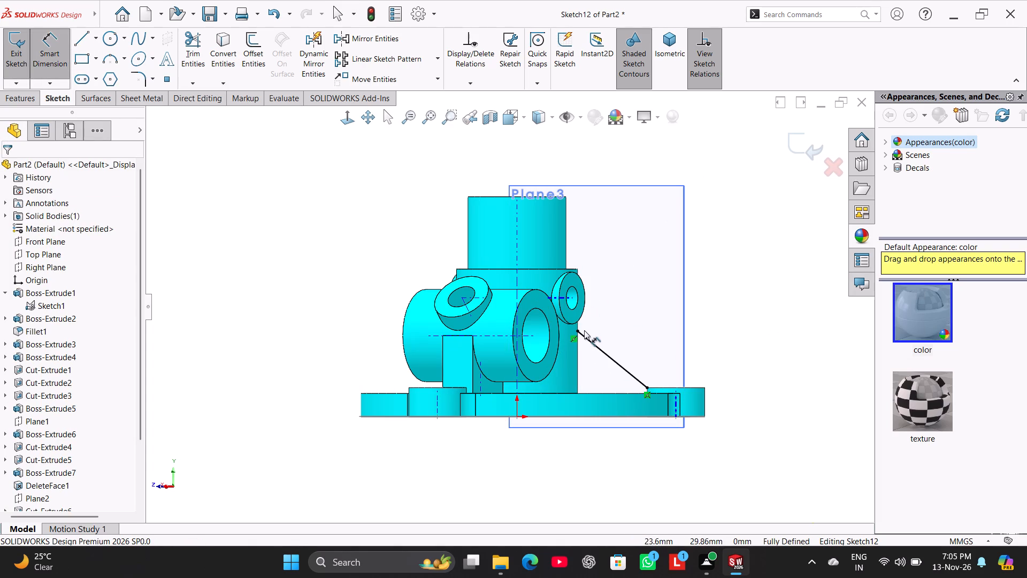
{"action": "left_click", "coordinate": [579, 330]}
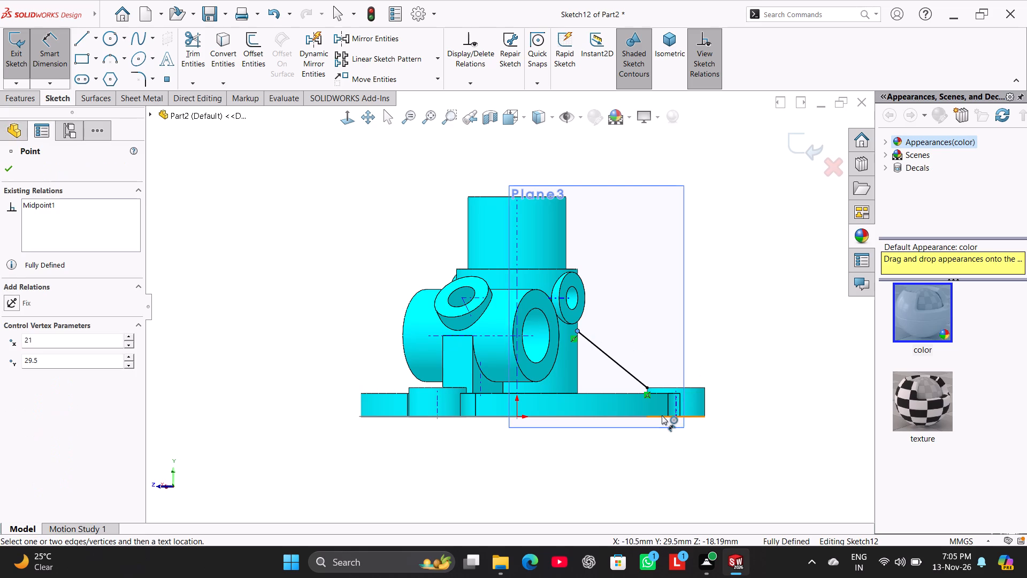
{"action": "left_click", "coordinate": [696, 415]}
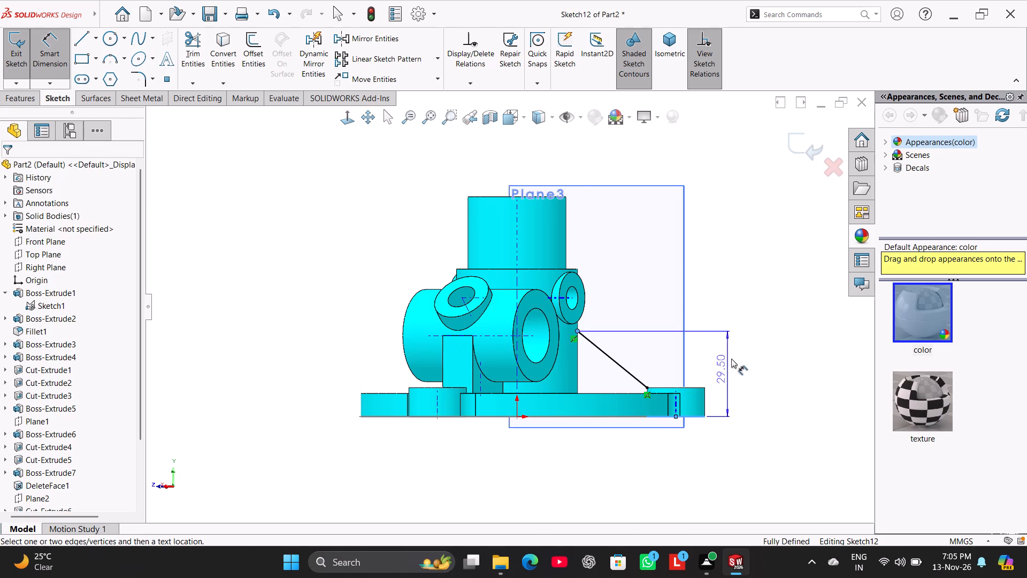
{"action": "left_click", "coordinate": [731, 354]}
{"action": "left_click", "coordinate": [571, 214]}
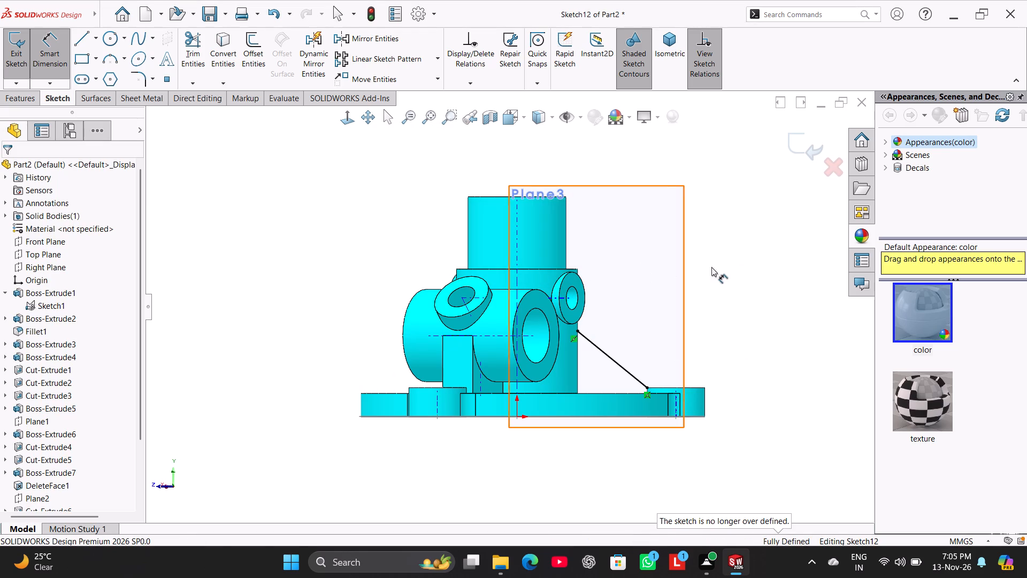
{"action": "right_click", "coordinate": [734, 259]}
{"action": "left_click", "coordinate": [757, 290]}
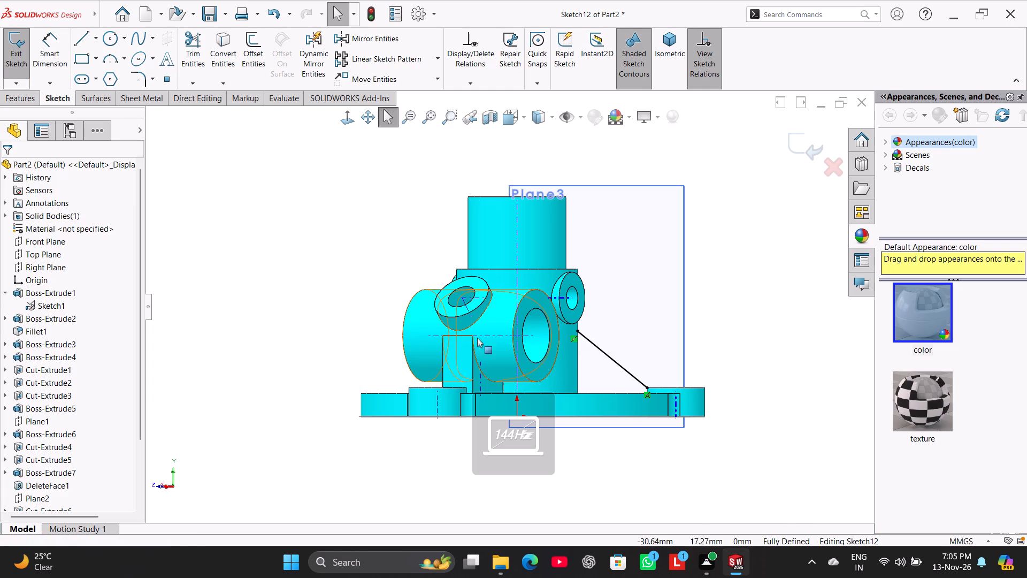
Delete the midpoint relation at the line's upper end and reposition that endpoint on the tube body's outer edge, about 21.5 mm above the base's underside.
{"action": "right_click", "coordinate": [570, 341]}
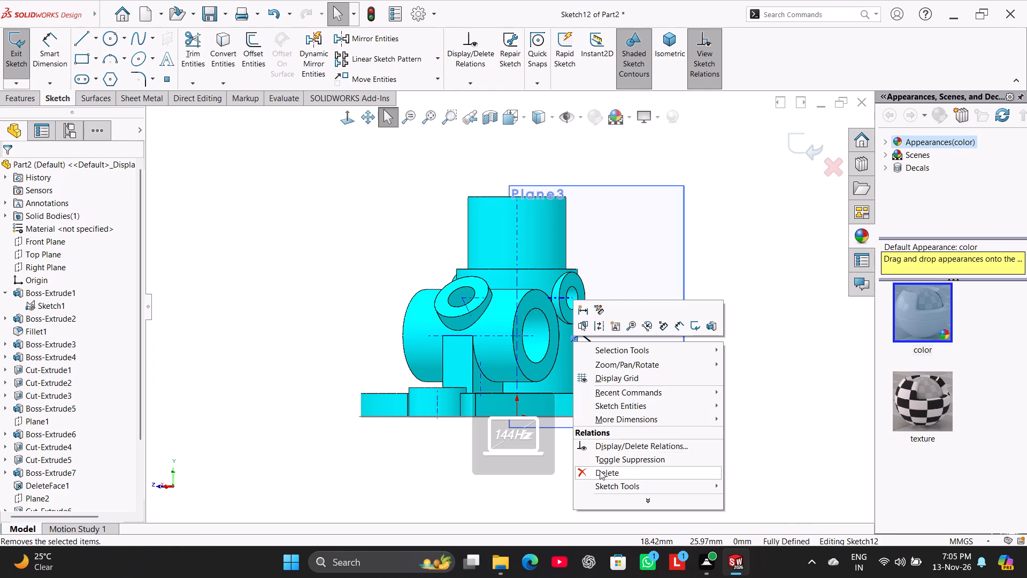
{"action": "left_click", "coordinate": [600, 470]}
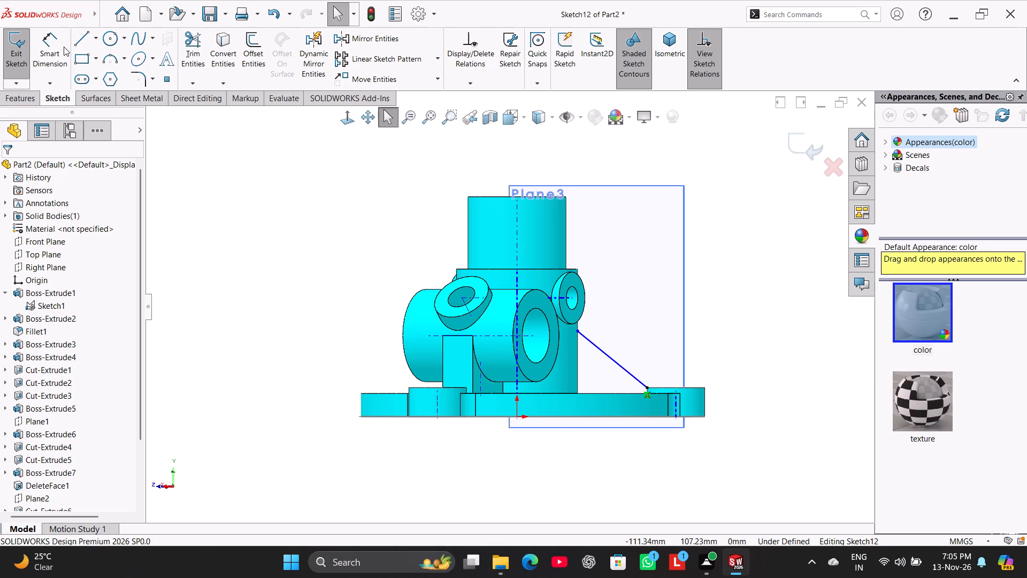
{"action": "left_click_drag", "start_coordinate": [575, 330], "coordinate": [611, 316]}
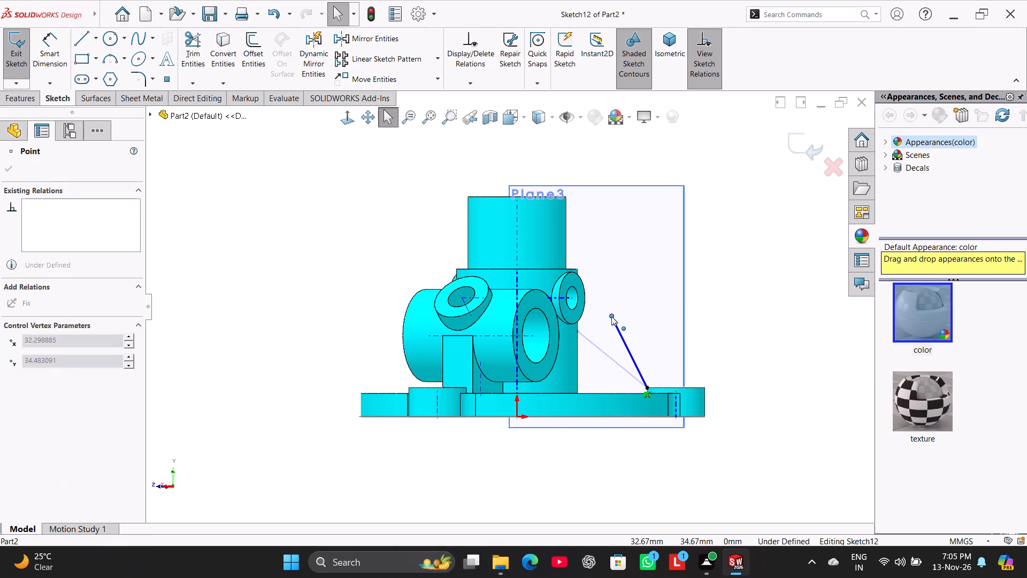
{"action": "left_click_drag", "start_coordinate": [611, 316], "coordinate": [570, 336]}
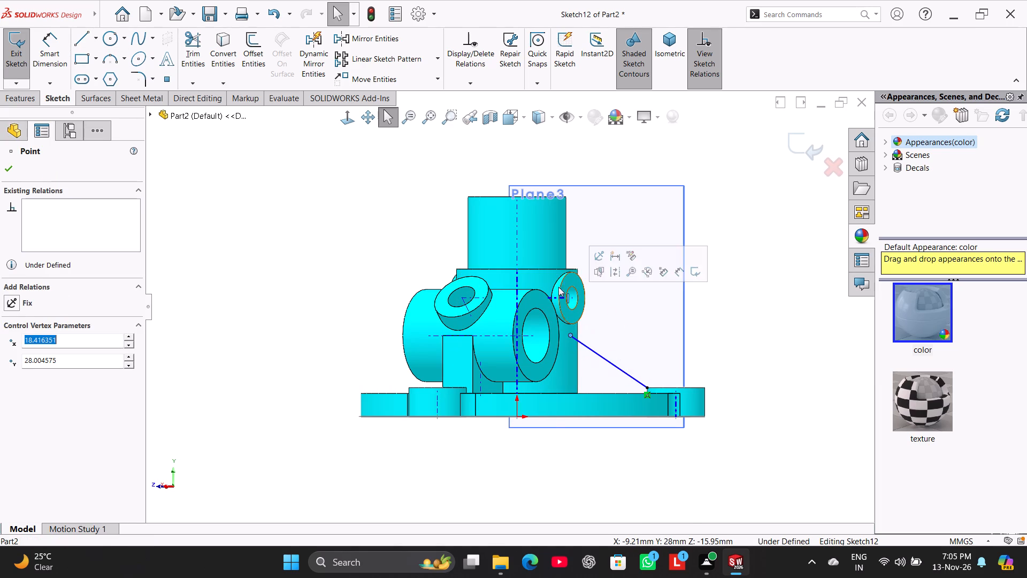
{"action": "left_click_drag", "start_coordinate": [569, 336], "coordinate": [579, 354]}
Dimension the line's upper endpoint at 31 mm above the base plate's underside.
{"action": "left_click", "coordinate": [43, 47]}
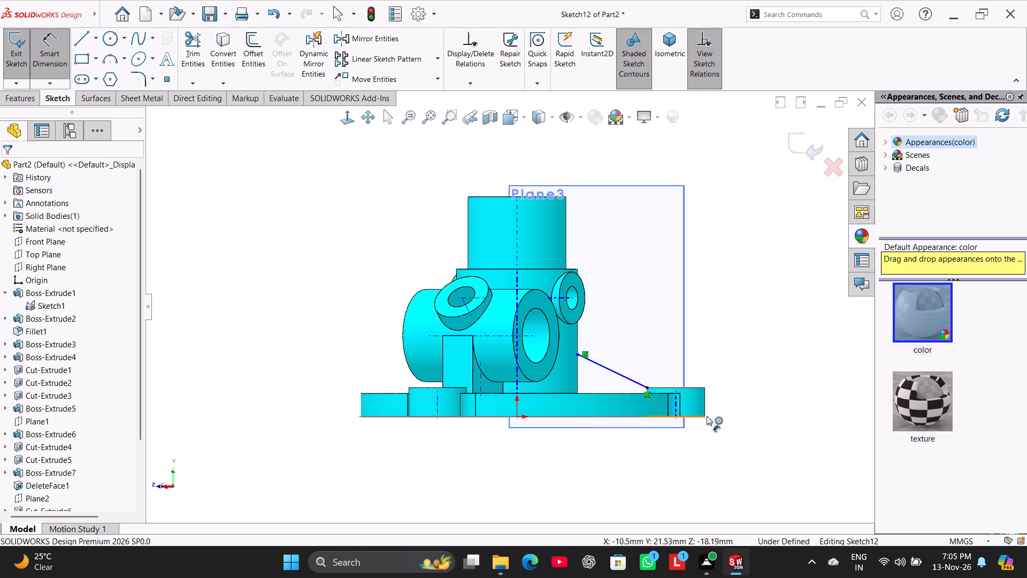
{"action": "left_click", "coordinate": [625, 415]}
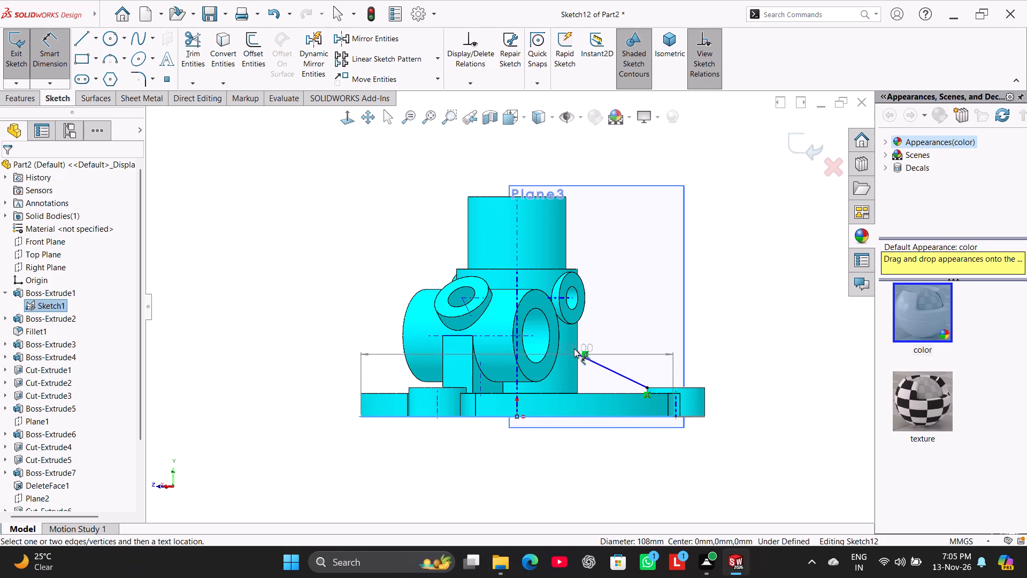
{"action": "left_click", "coordinate": [578, 354]}
{"action": "left_click", "coordinate": [752, 383]}
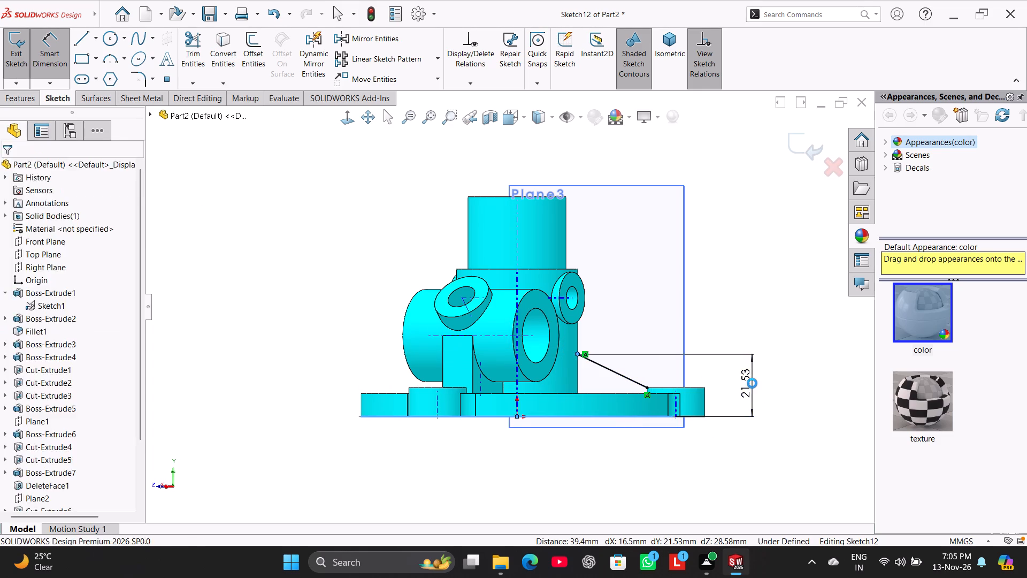
{"action": "type", "text": "31"}
{"action": "key", "text": "Return"}
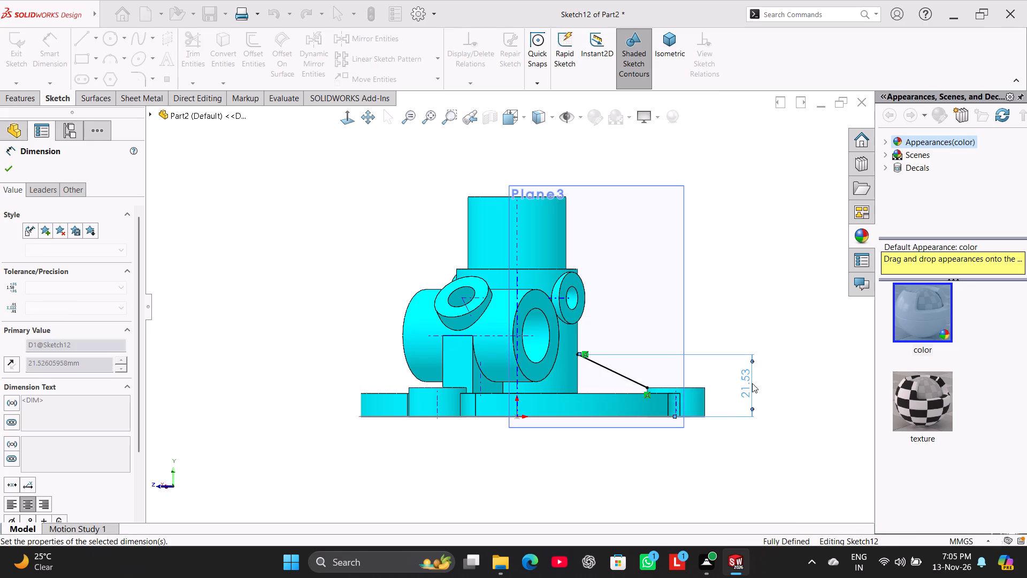
{"action": "right_click", "coordinate": [744, 255]}
{"action": "left_click", "coordinate": [772, 285]}
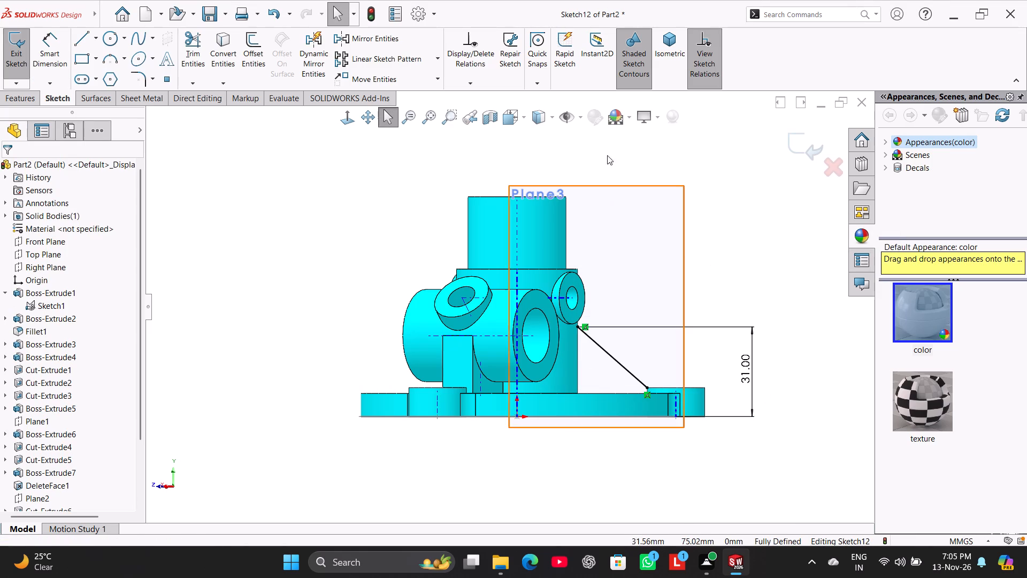
Create a 5 mm thick rib from the slanted line, with the material side flipped toward the tube body and base.
{"action": "left_click", "coordinate": [24, 99]}
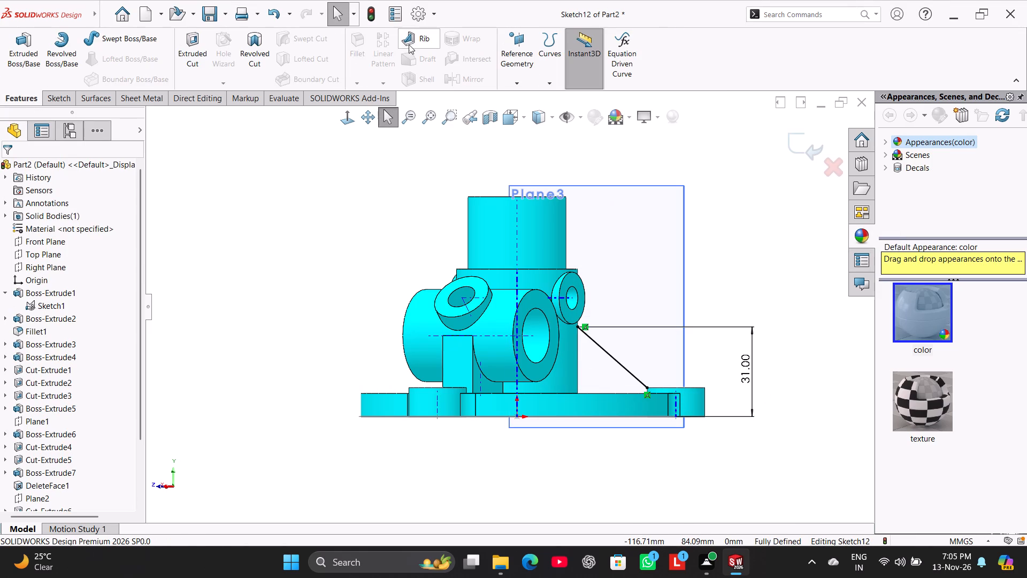
{"action": "left_click", "coordinate": [414, 40]}
{"action": "middle_click_drag", "start_coordinate": [274, 270], "coordinate": [263, 304]}
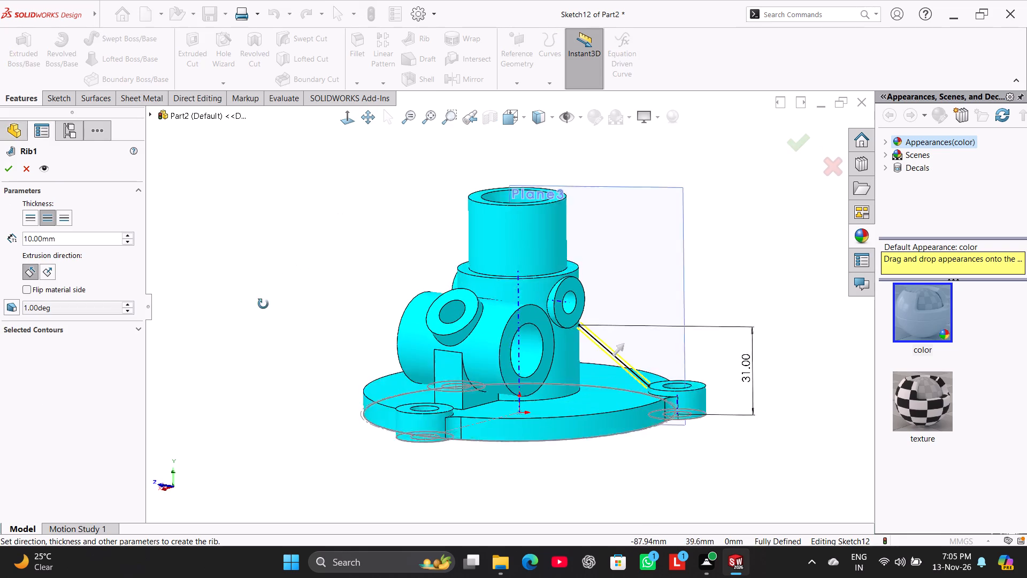
{"action": "middle_click_drag", "start_coordinate": [263, 304], "coordinate": [249, 334]}
{"action": "left_click", "coordinate": [30, 290]}
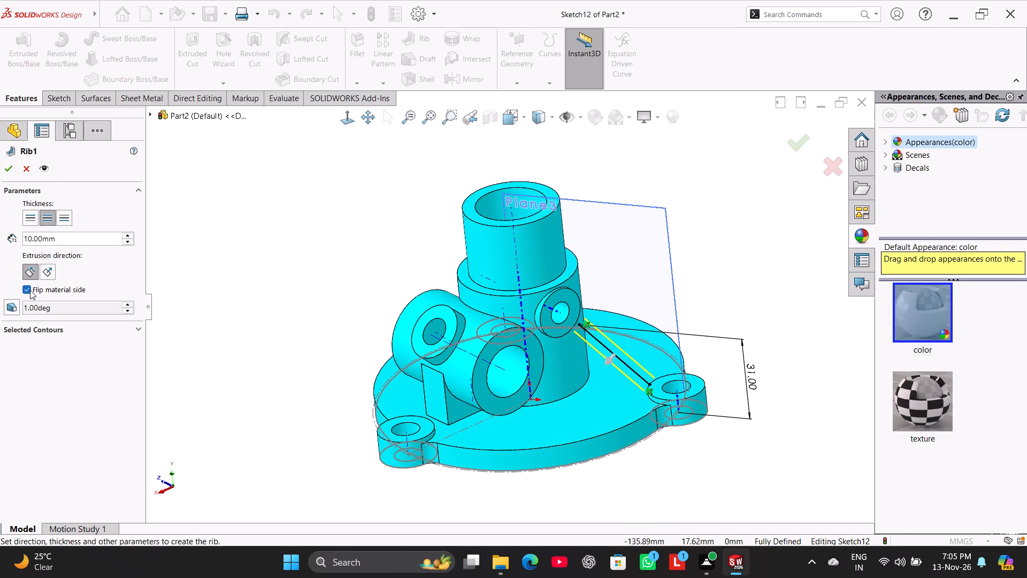
{"action": "double_click", "coordinate": [60, 233]}
{"action": "key", "text": "5"}
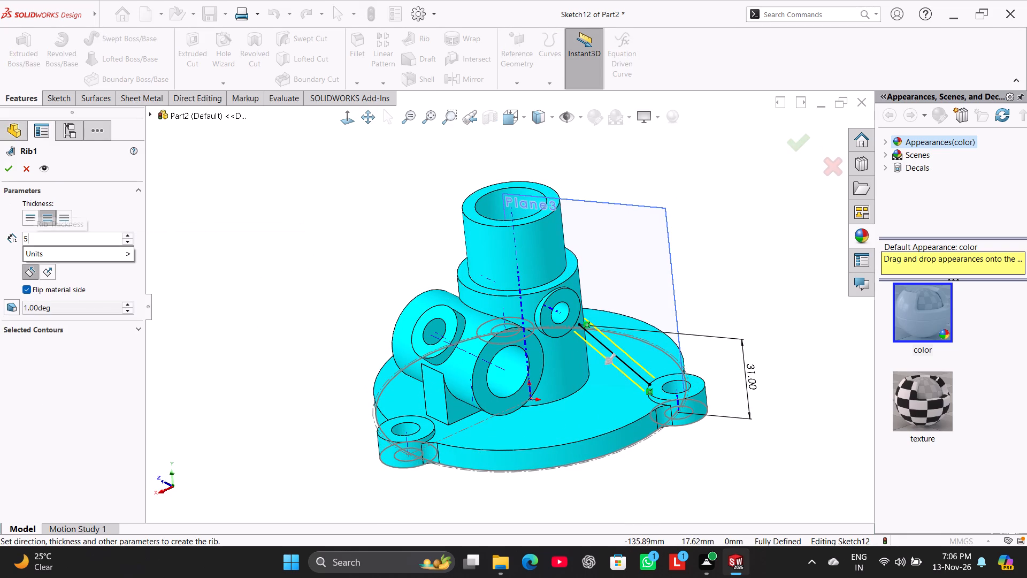
{"action": "key", "text": "Return"}
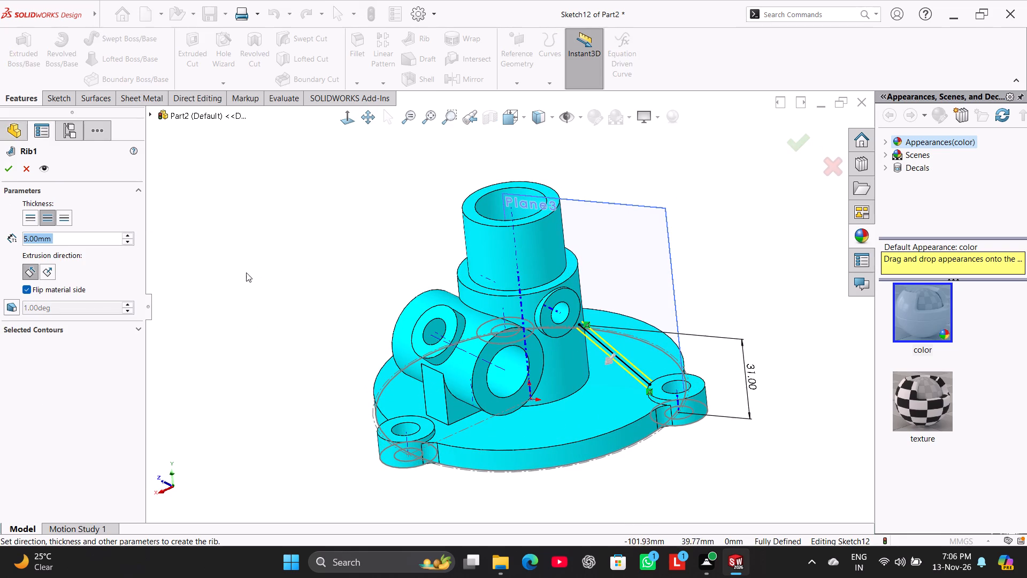
{"action": "left_click", "coordinate": [246, 272]}
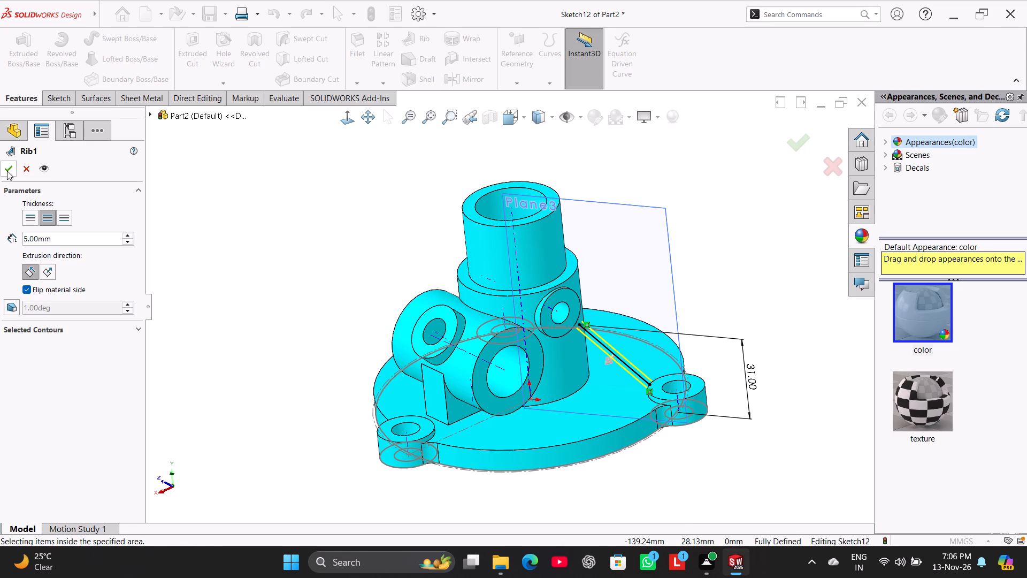
{"action": "left_click", "coordinate": [7, 171]}
{"action": "left_click", "coordinate": [275, 210]}
Hide the axes, the rib's reference plane (Plane3) and the base plate's sketch so only the solid model is displayed.
{"action": "middle_click_drag", "start_coordinate": [286, 262], "coordinate": [255, 276]}
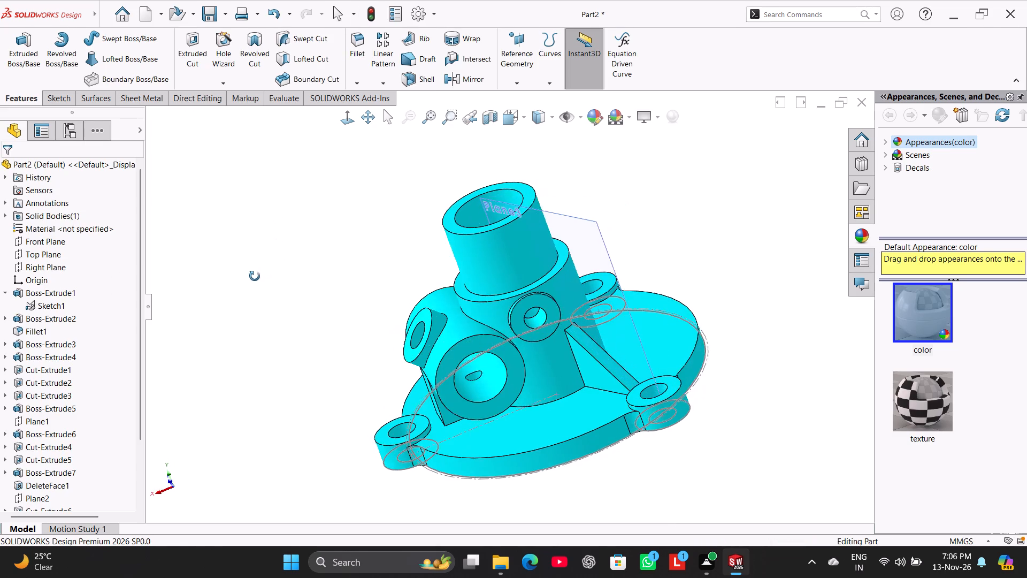
{"action": "middle_click_drag", "start_coordinate": [255, 276], "coordinate": [175, 425]}
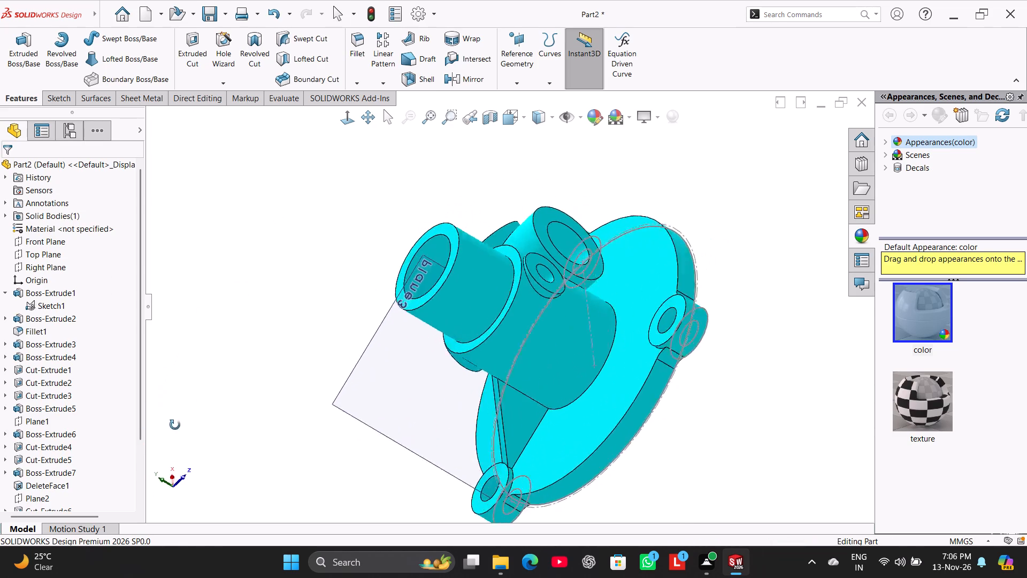
{"action": "middle_click_drag", "start_coordinate": [175, 425], "coordinate": [304, 414]}
{"action": "right_click_drag", "start_coordinate": [250, 393], "coordinate": [440, 258]}
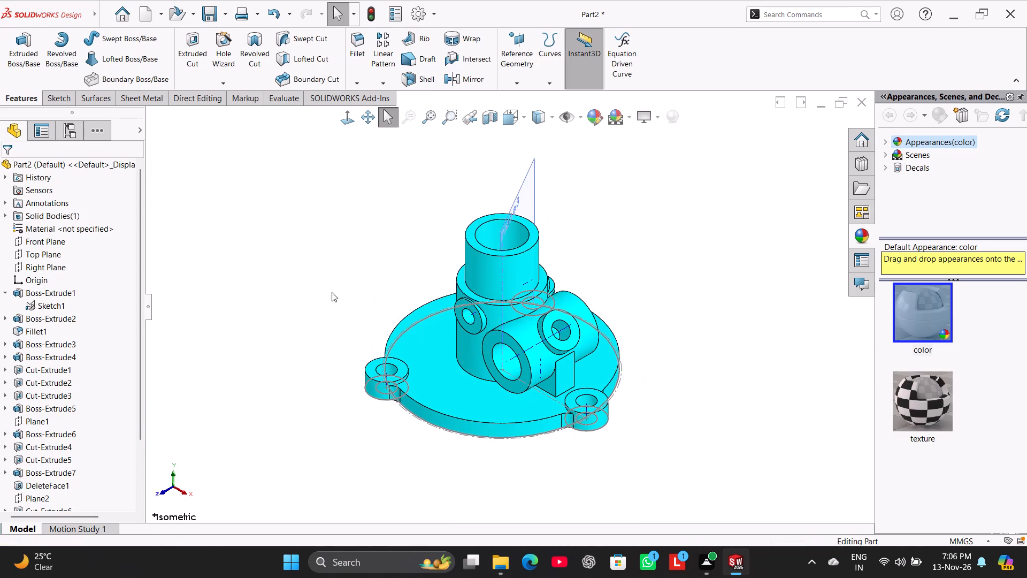
{"action": "middle_click_drag", "start_coordinate": [323, 298], "coordinate": [260, 420]}
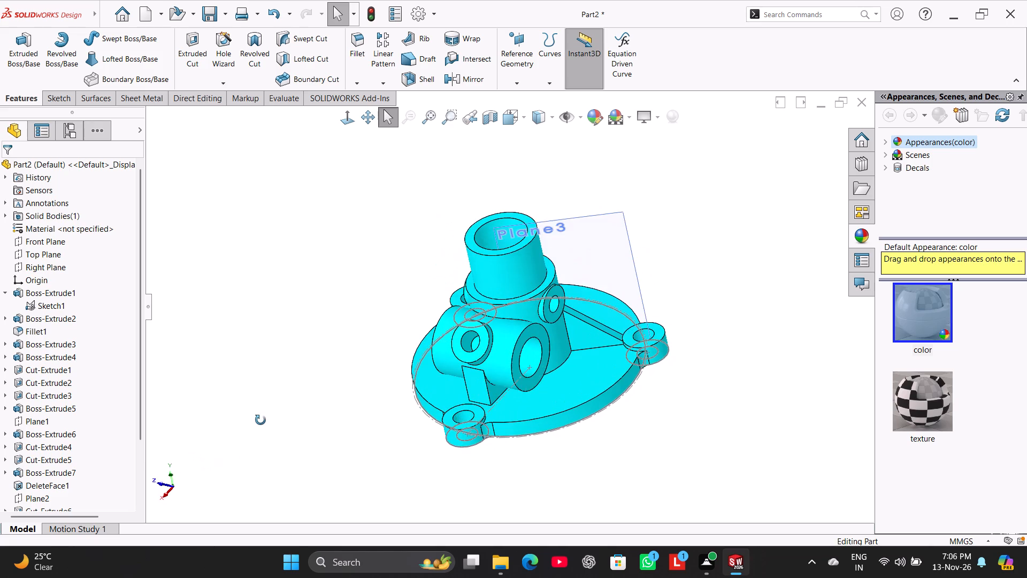
{"action": "middle_click_drag", "start_coordinate": [260, 420], "coordinate": [287, 424]}
{"action": "right_click_drag", "start_coordinate": [294, 369], "coordinate": [490, 255]}
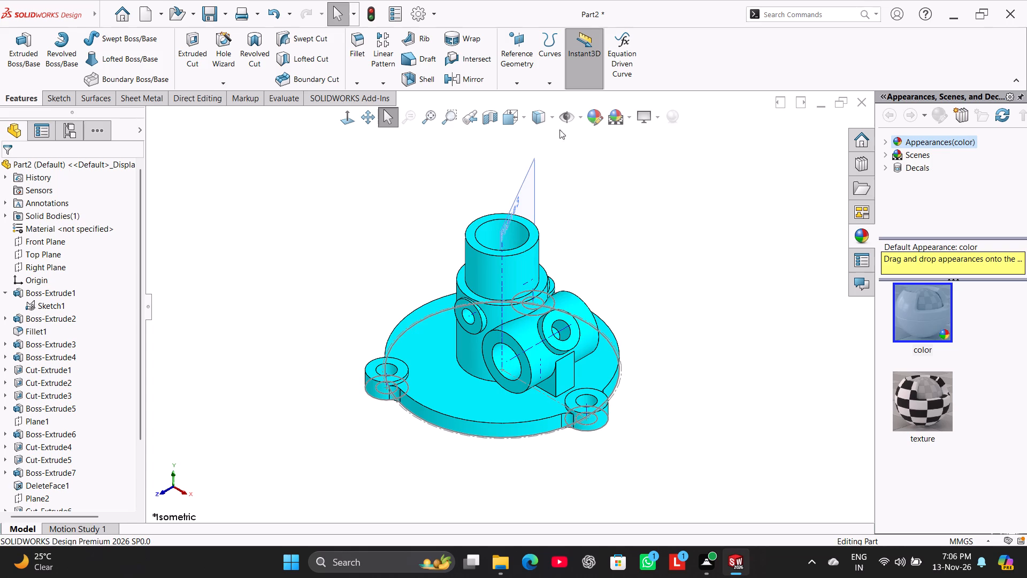
{"action": "left_click", "coordinate": [583, 120]}
{"action": "left_click", "coordinate": [590, 159]}
{"action": "left_click", "coordinate": [373, 231]}
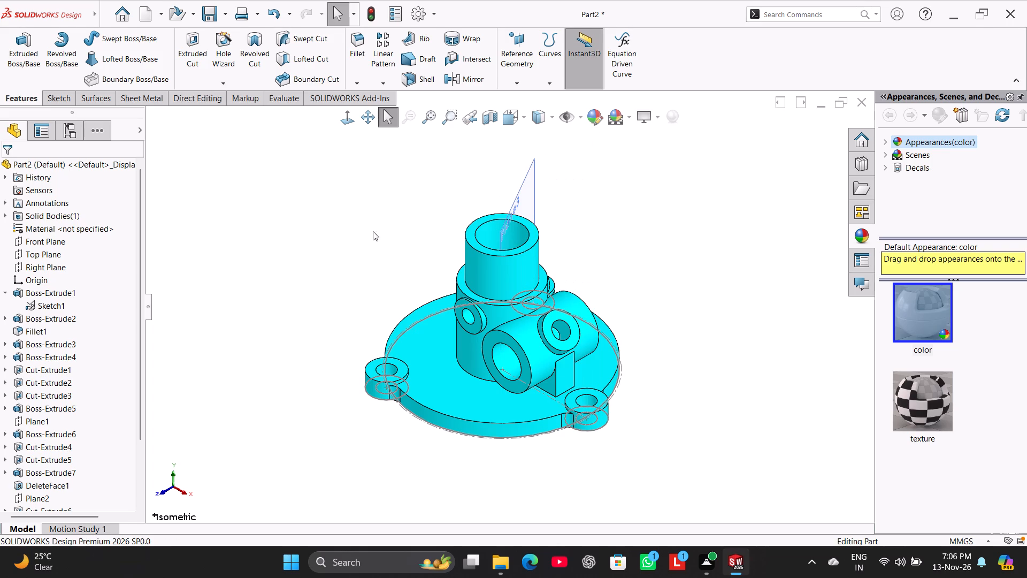
{"action": "right_click", "coordinate": [528, 195]}
{"action": "left_click", "coordinate": [569, 179]}
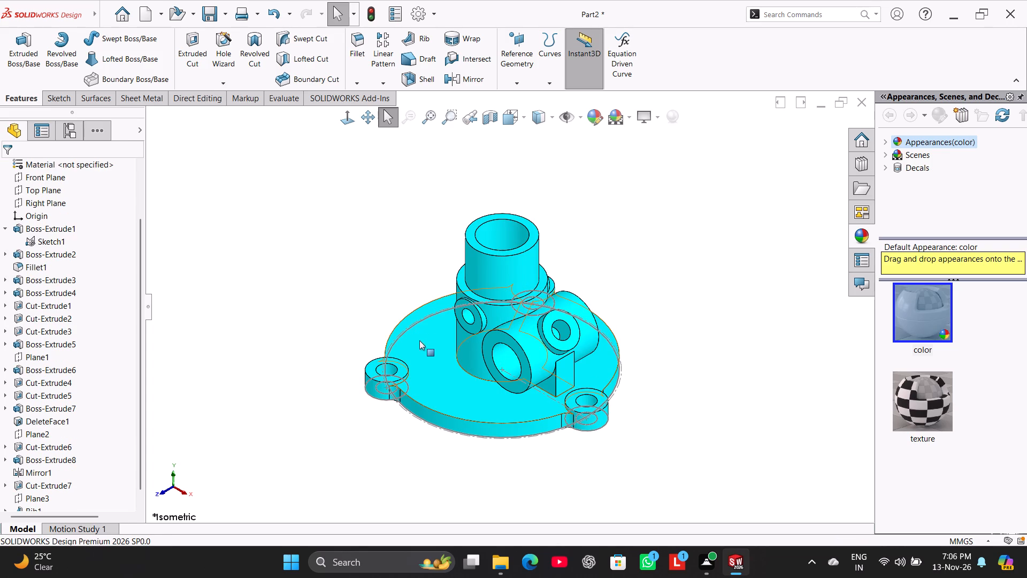
{"action": "right_click", "coordinate": [413, 321]}
{"action": "left_click", "coordinate": [341, 305]}
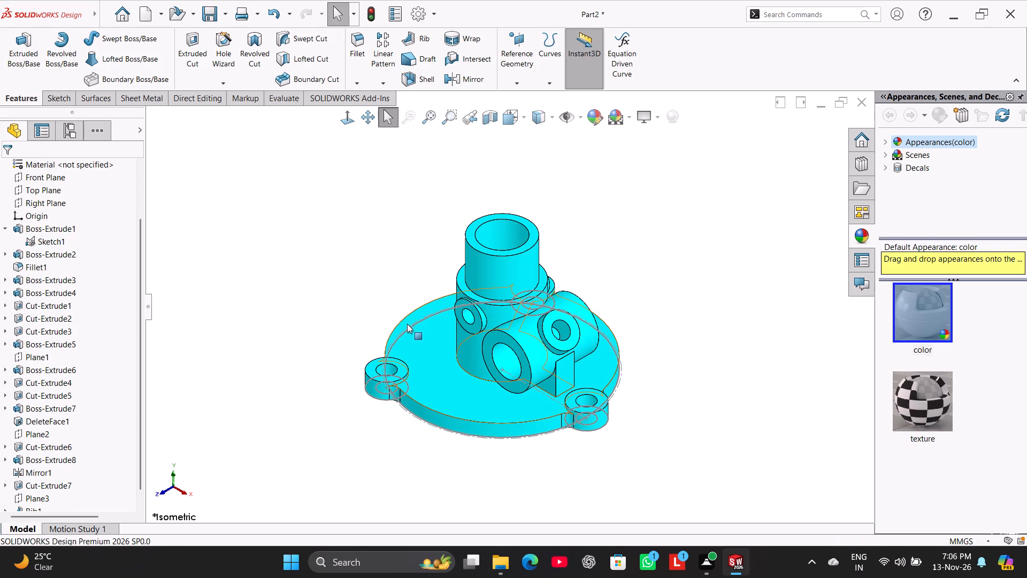
{"action": "right_click", "coordinate": [413, 326]}
{"action": "left_click", "coordinate": [444, 309]}
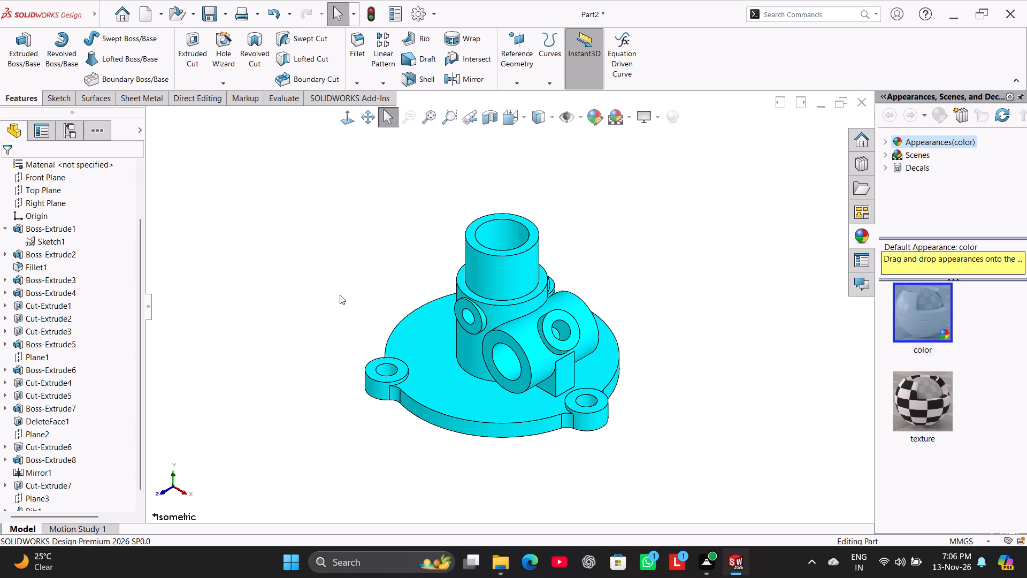
{"action": "left_click", "coordinate": [340, 295]}
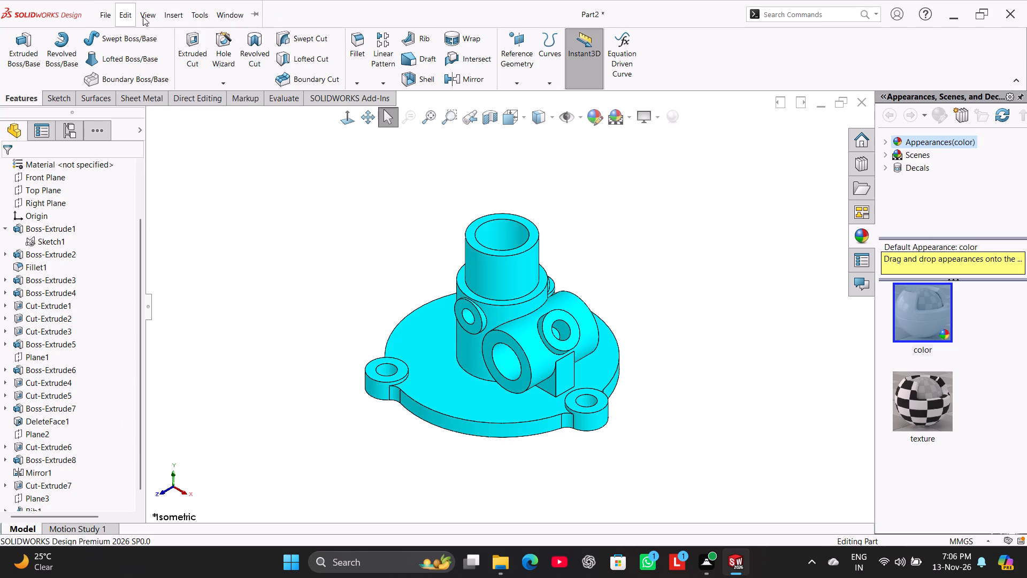
{"action": "left_click", "coordinate": [338, 279]}
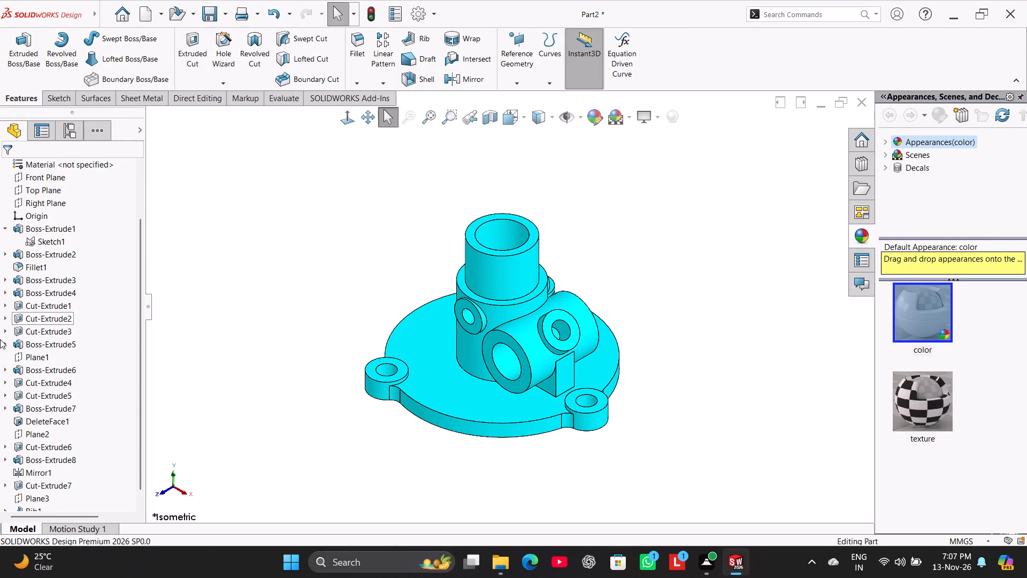
Circular-pattern the rib about the base plate's round outer face with 2 instances over 120 degrees, in the reversed direction.
{"action": "left_click_drag", "start_coordinate": [140, 387], "coordinate": [90, 478]}
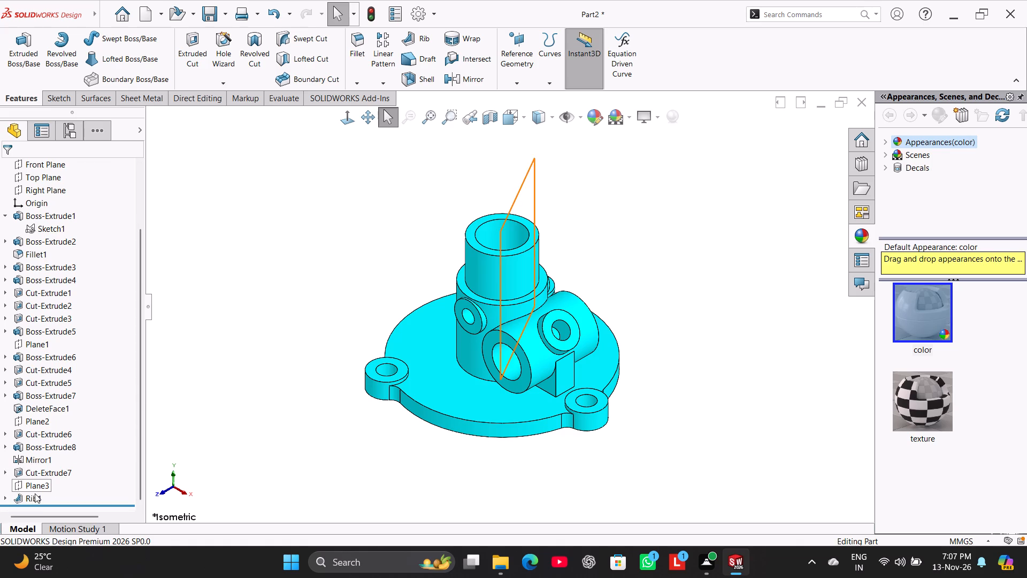
{"action": "left_click", "coordinate": [35, 493]}
{"action": "left_click", "coordinate": [383, 86]}
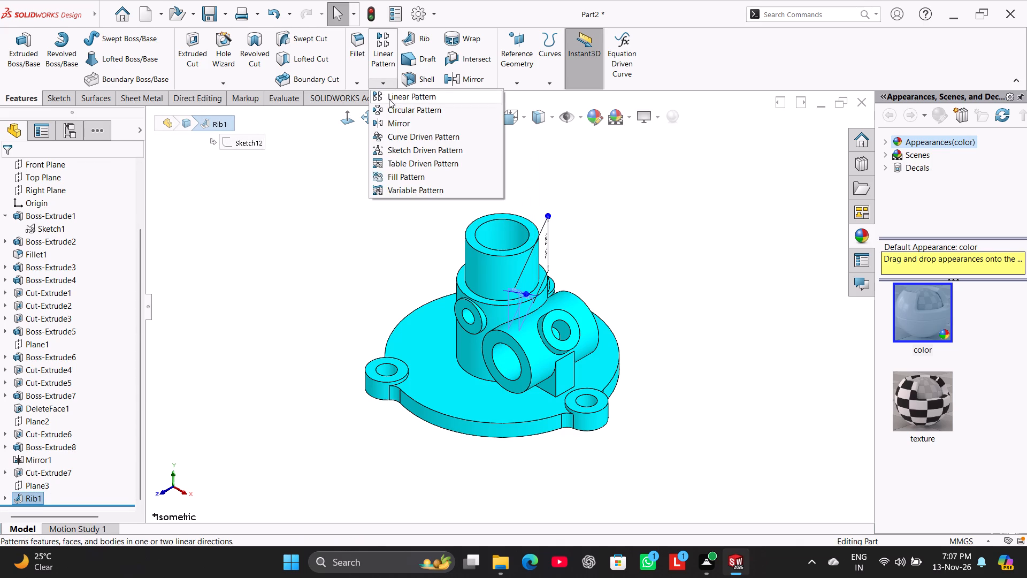
{"action": "left_click", "coordinate": [395, 112]}
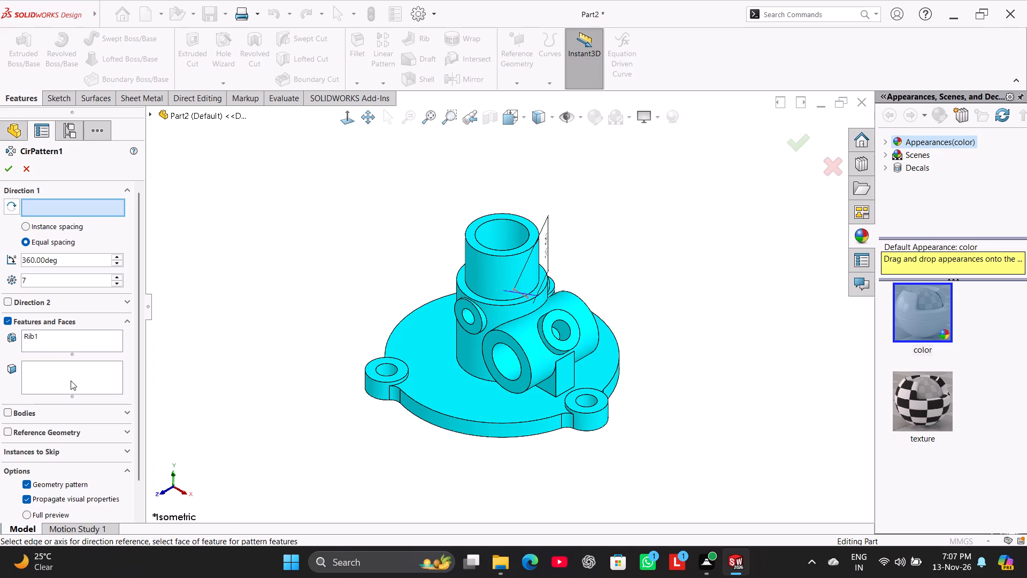
{"action": "left_click", "coordinate": [485, 425]}
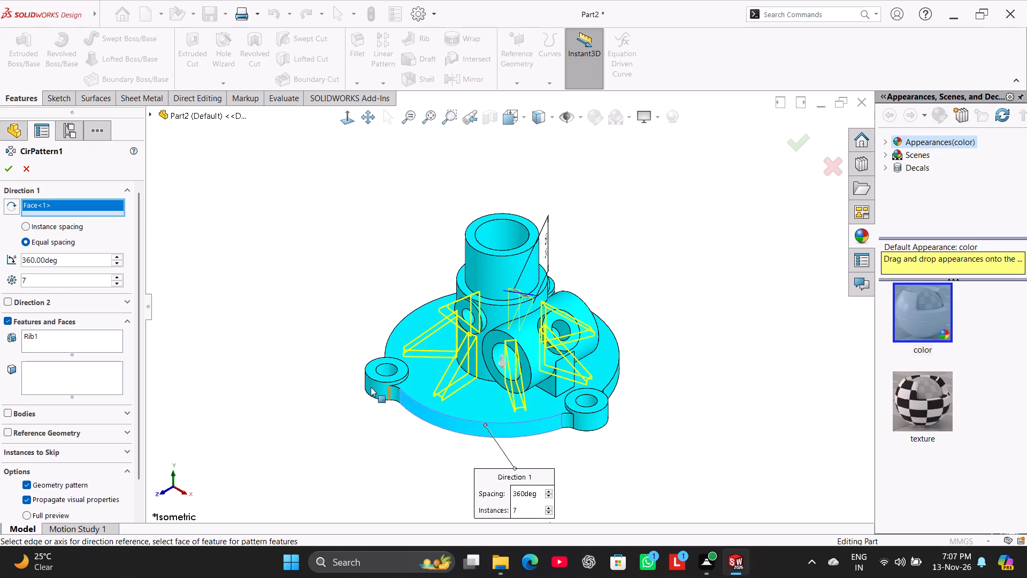
{"action": "double_click", "coordinate": [42, 275]}
{"action": "key", "text": "2"}
{"action": "key", "text": "Return"}
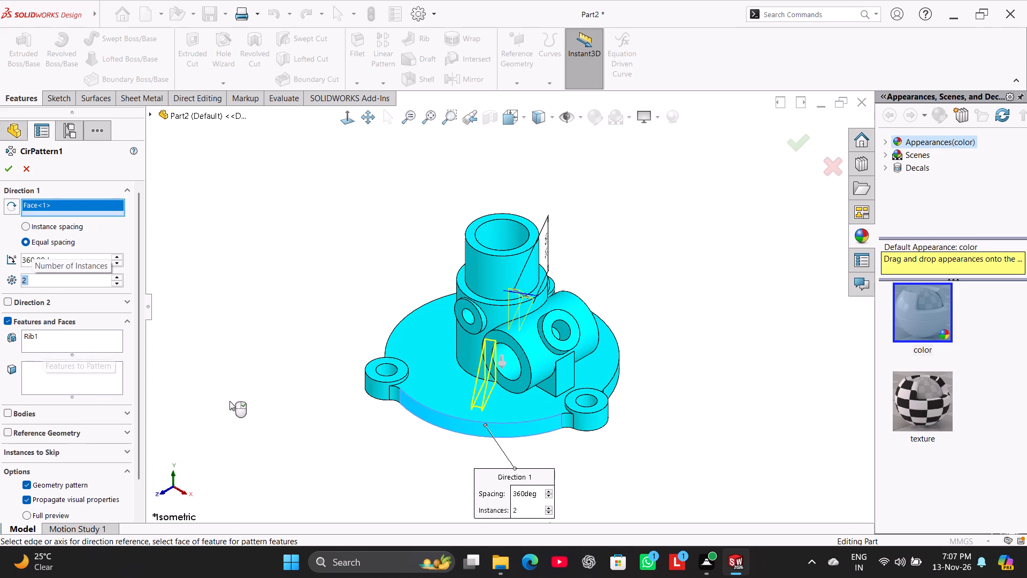
{"action": "double_click", "coordinate": [71, 256]}
{"action": "type", "text": "120"}
{"action": "key", "text": "Return"}
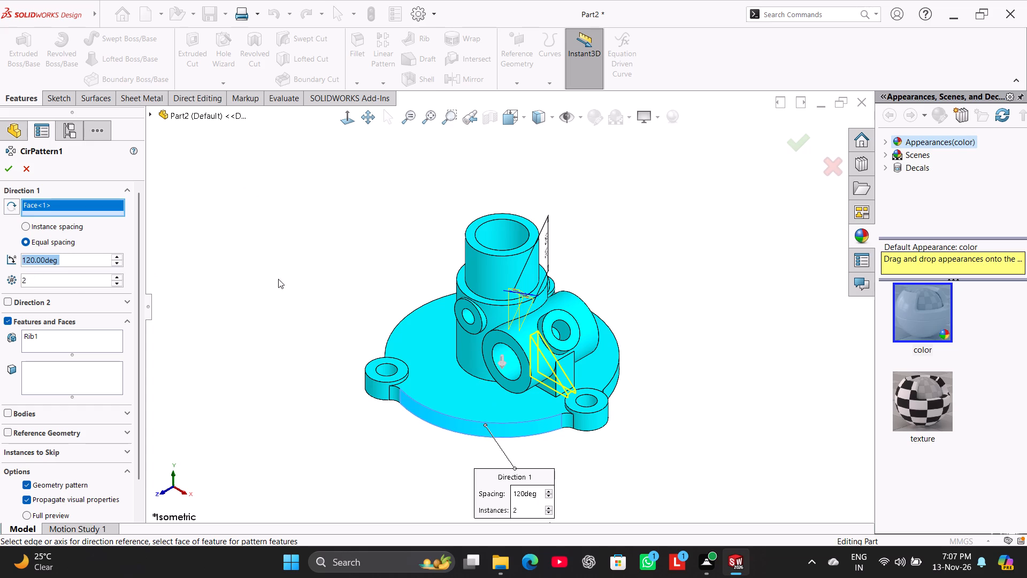
{"action": "middle_click_drag", "start_coordinate": [301, 306], "coordinate": [266, 370]}
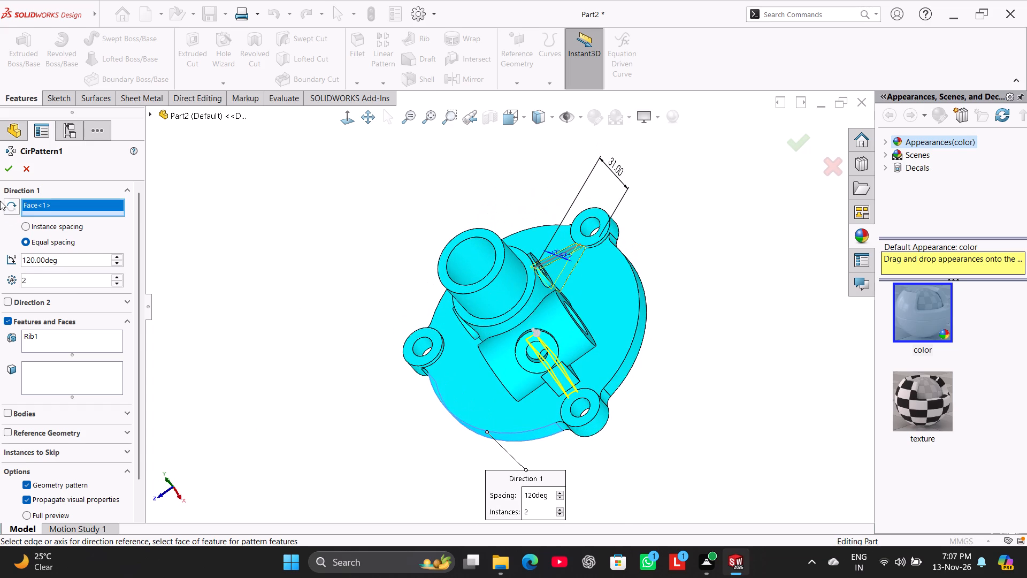
{"action": "left_click", "coordinate": [9, 206]}
{"action": "middle_click_drag", "start_coordinate": [258, 315], "coordinate": [302, 396]}
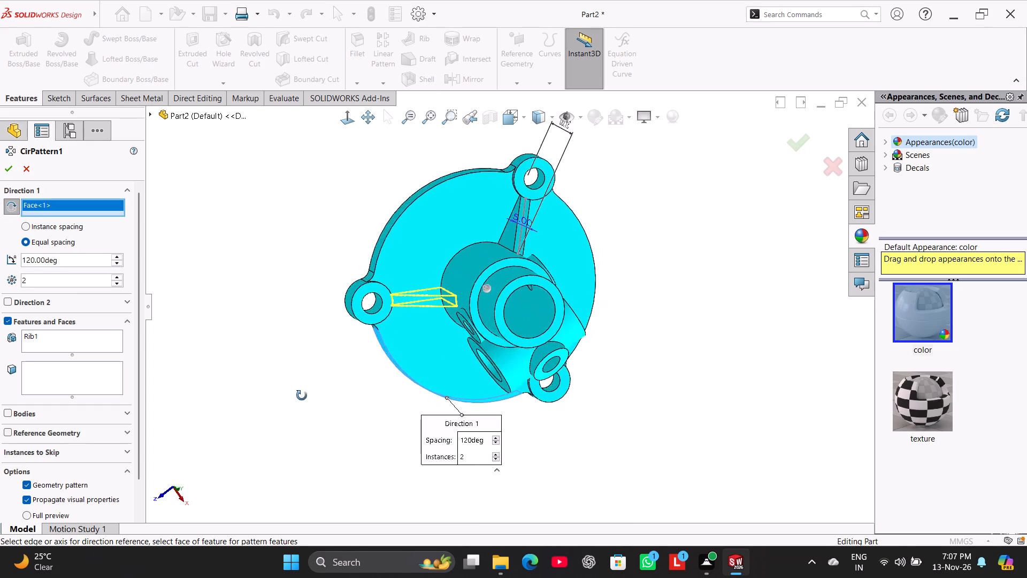
{"action": "middle_click_drag", "start_coordinate": [302, 396], "coordinate": [276, 317]}
{"action": "left_click", "coordinate": [5, 166]}
{"action": "left_click", "coordinate": [243, 237]}
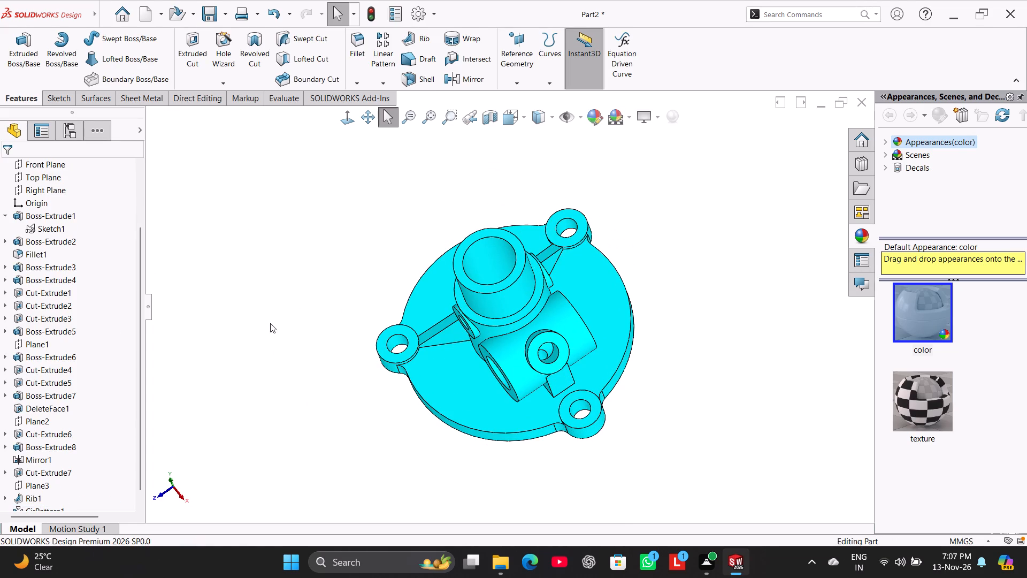
Chamfer the outer top edge of the vertical tube with a 2 mm distance at 45 degrees.
{"action": "right_click_drag", "start_coordinate": [270, 328], "coordinate": [493, 215]}
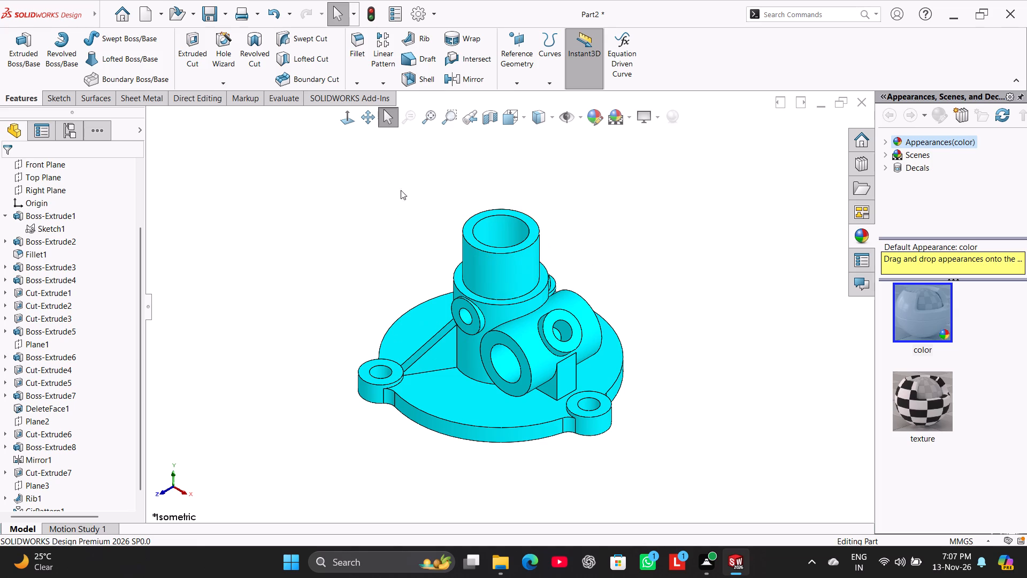
{"action": "left_click", "coordinate": [357, 78]}
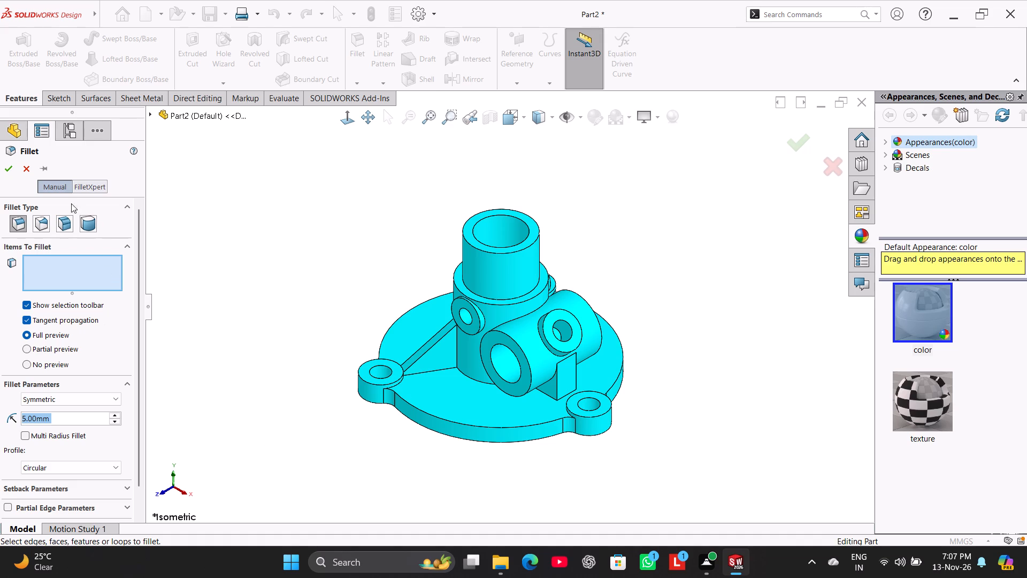
{"action": "left_click", "coordinate": [28, 172]}
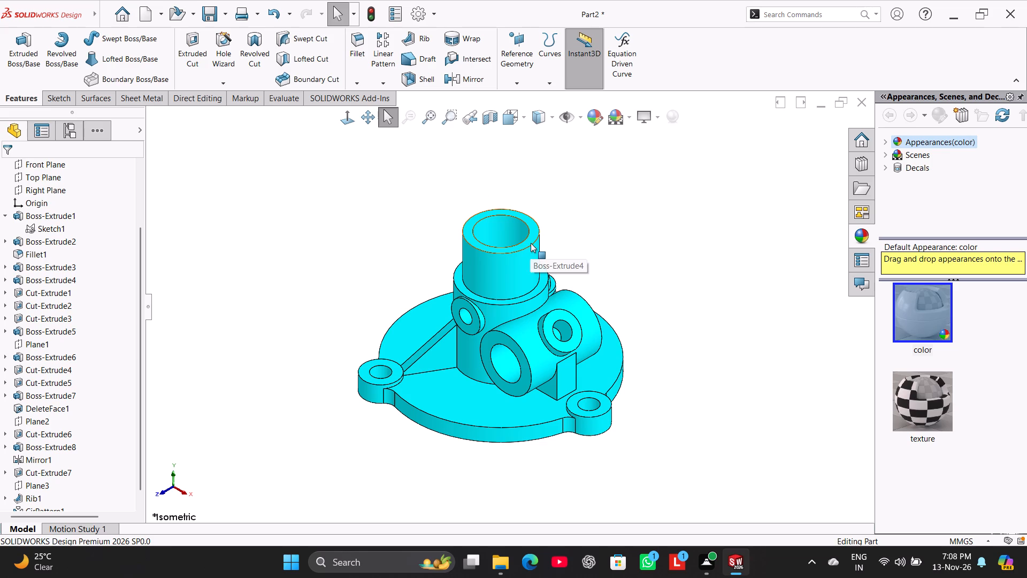
{"action": "right_click", "coordinate": [538, 238]}
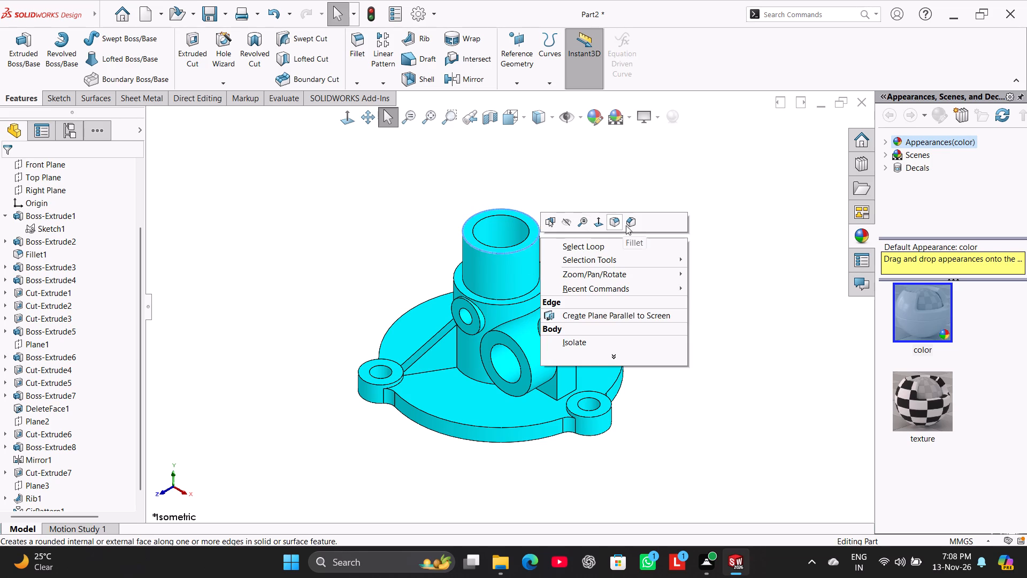
{"action": "left_click", "coordinate": [634, 222]}
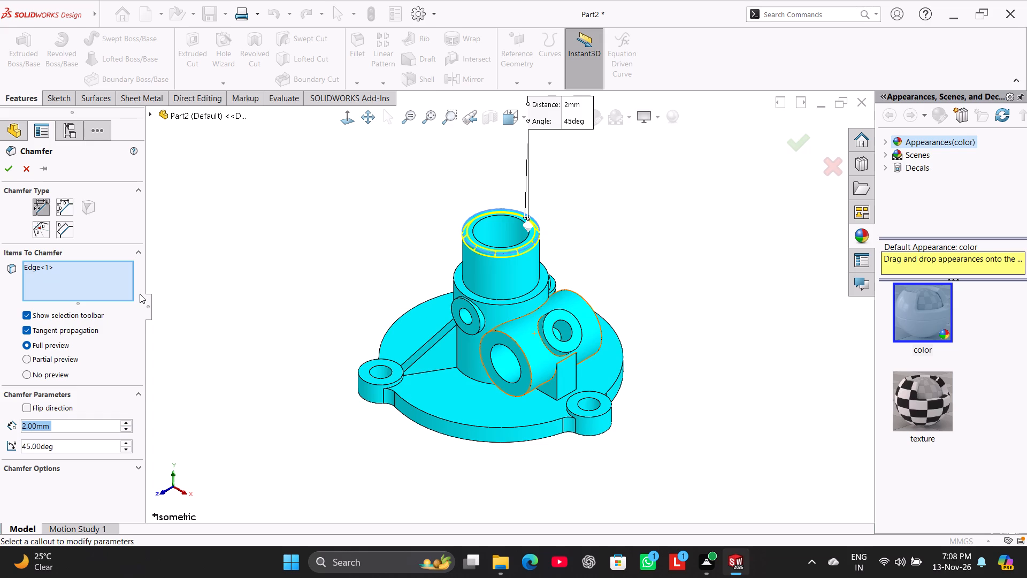
{"action": "left_click", "coordinate": [13, 174]}
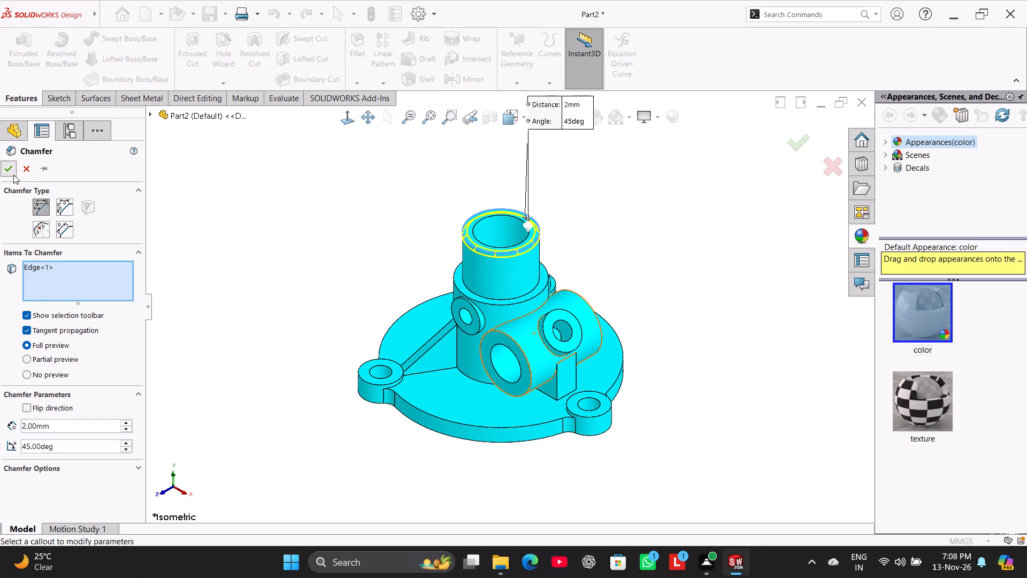
{"action": "left_click", "coordinate": [175, 215]}
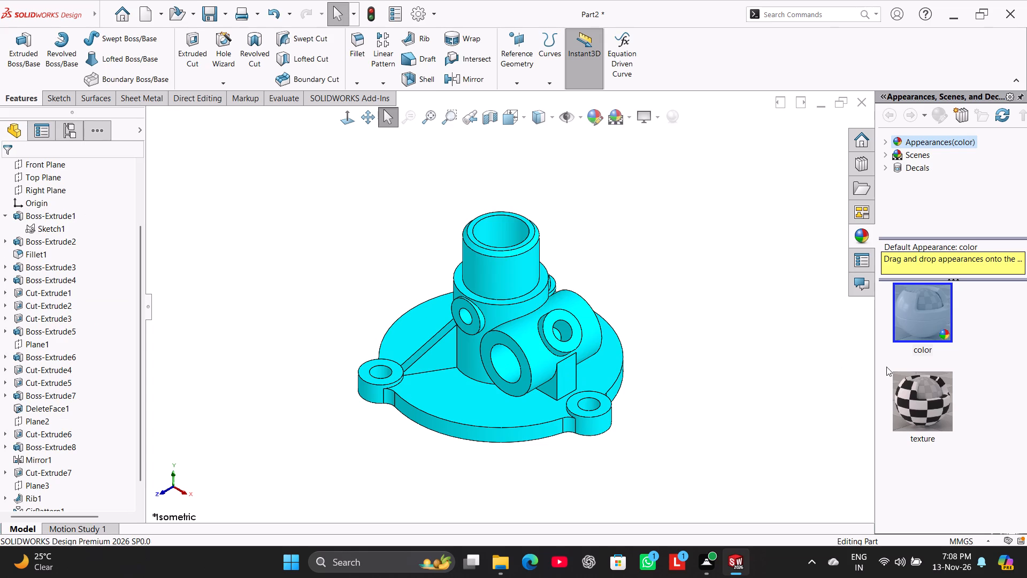
Set up a 2 mm fillet on the five bottom edges where the support block under the horizontal tube meets the base plate.
{"action": "left_click", "coordinate": [364, 49]}
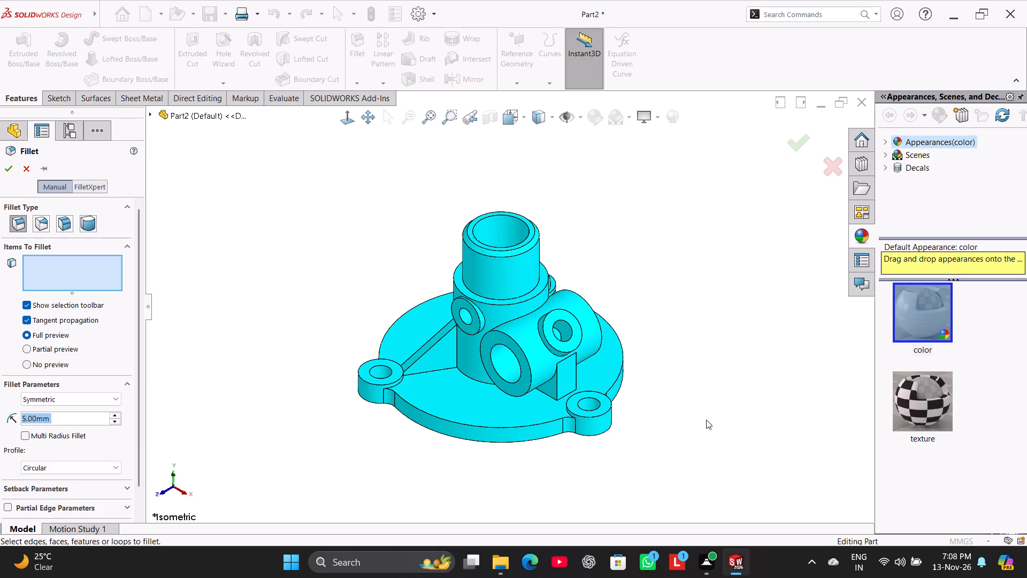
{"action": "key", "text": "2"}
{"action": "key", "text": "Return"}
{"action": "scroll", "coordinate": [611, 408], "scroll_direction": "down", "scroll_amount": 4}
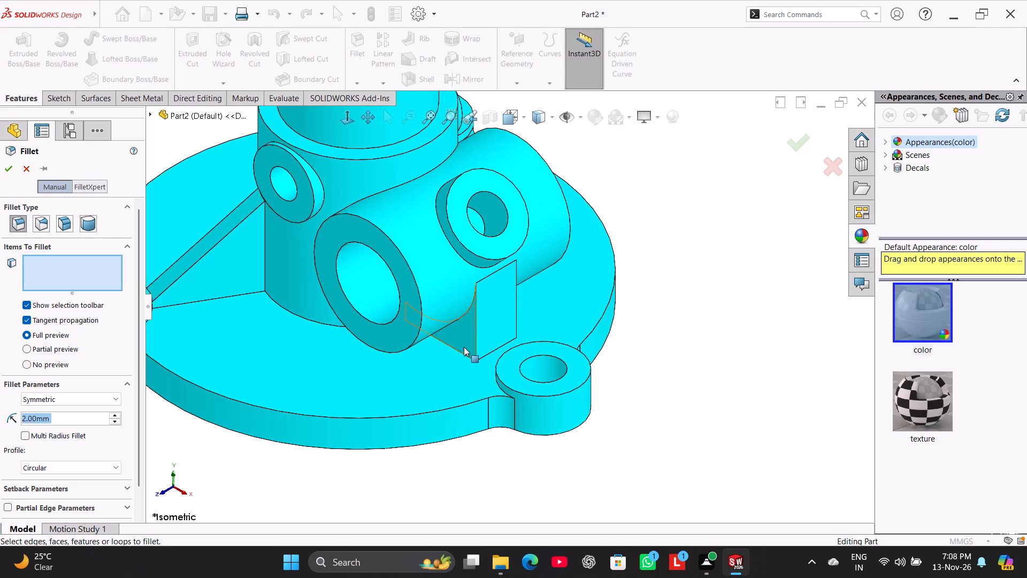
{"action": "left_click", "coordinate": [465, 355]}
{"action": "left_click", "coordinate": [489, 354]}
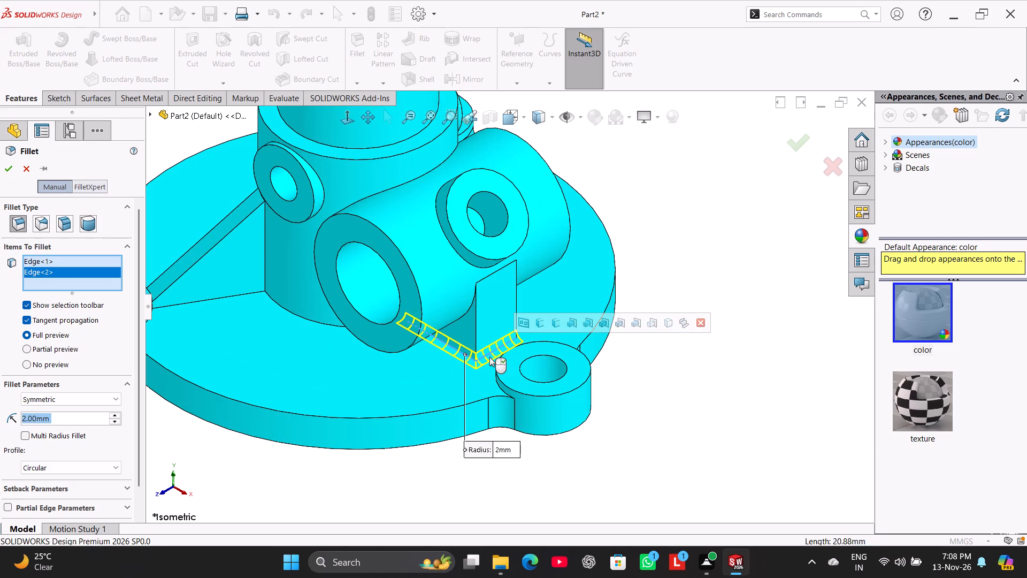
{"action": "middle_click_drag", "start_coordinate": [489, 357], "coordinate": [417, 414]}
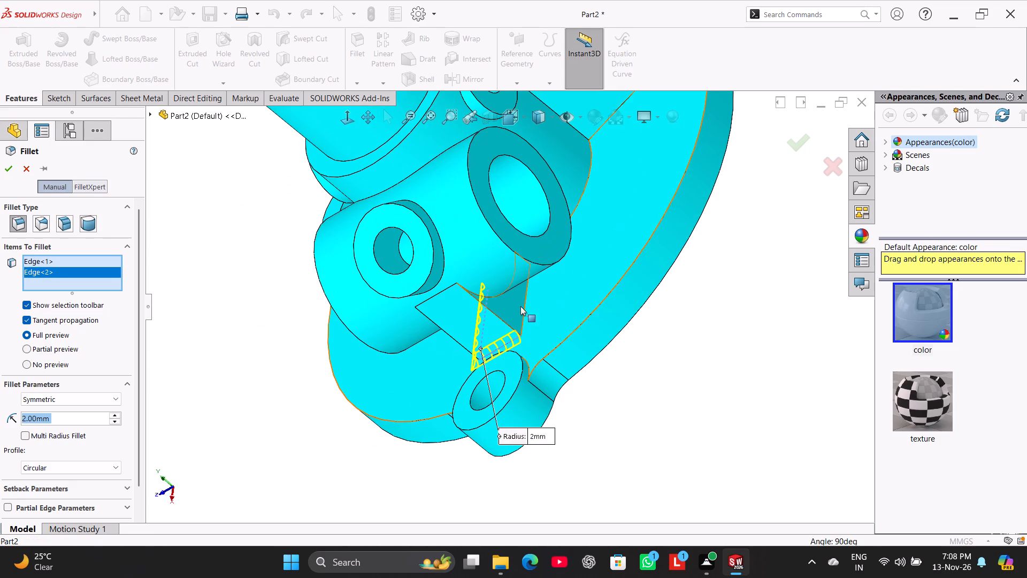
{"action": "left_click", "coordinate": [525, 311]}
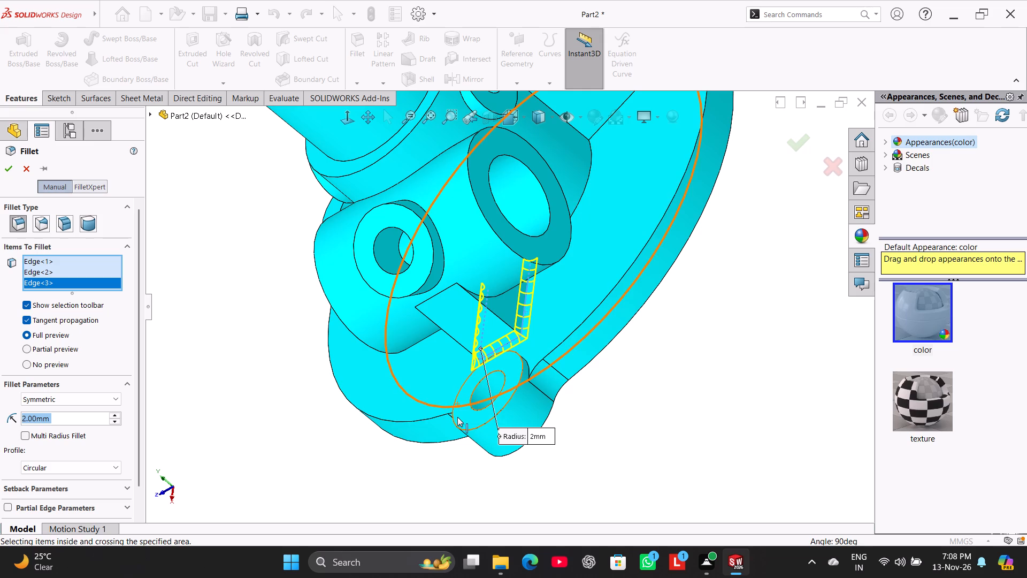
{"action": "scroll", "coordinate": [523, 296], "scroll_direction": "down", "scroll_amount": 10}
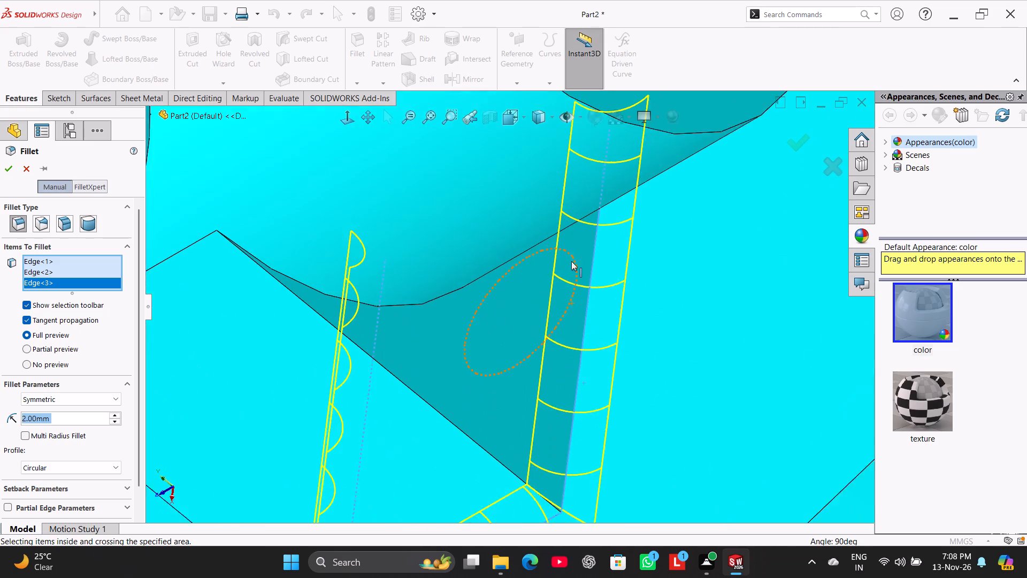
{"action": "scroll", "coordinate": [571, 261], "scroll_direction": "down", "scroll_amount": 1}
{"action": "middle_click_drag", "start_coordinate": [581, 269], "coordinate": [578, 192]}
{"action": "scroll", "coordinate": [578, 190], "scroll_direction": "down", "scroll_amount": 1}
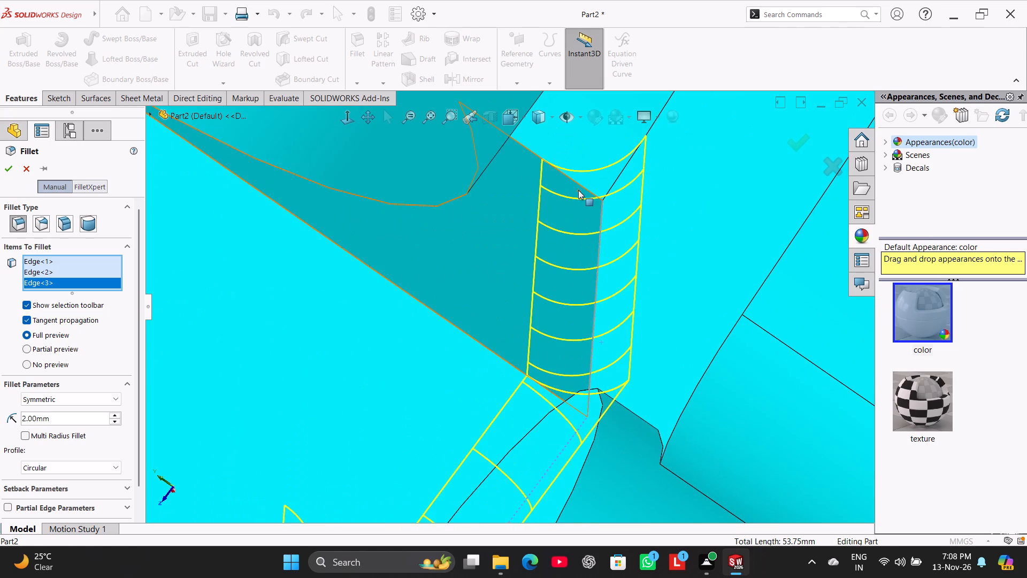
{"action": "left_click", "coordinate": [578, 190]}
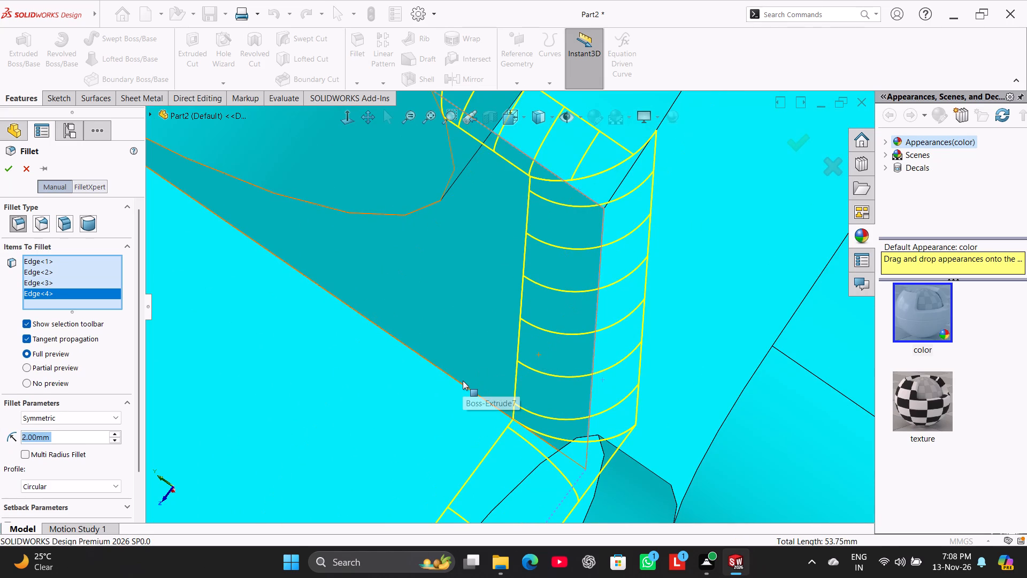
{"action": "scroll", "coordinate": [463, 381], "scroll_direction": "up", "scroll_amount": 5}
{"action": "scroll", "coordinate": [419, 408], "scroll_direction": "up", "scroll_amount": 4}
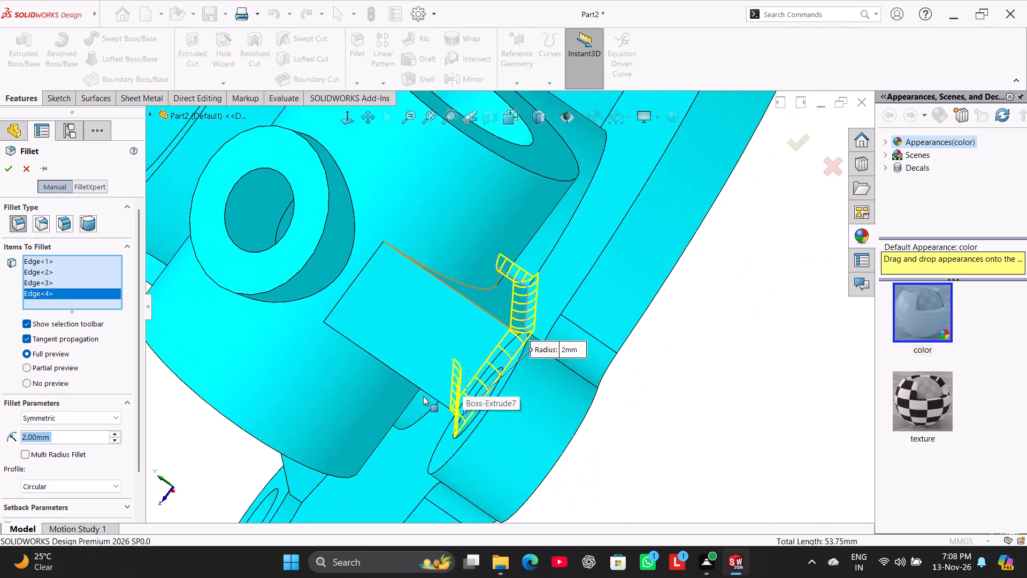
{"action": "scroll", "coordinate": [423, 396], "scroll_direction": "up", "scroll_amount": 1}
{"action": "middle_click_drag", "start_coordinate": [411, 406], "coordinate": [481, 259]}
{"action": "scroll", "coordinate": [453, 380], "scroll_direction": "down", "scroll_amount": 7}
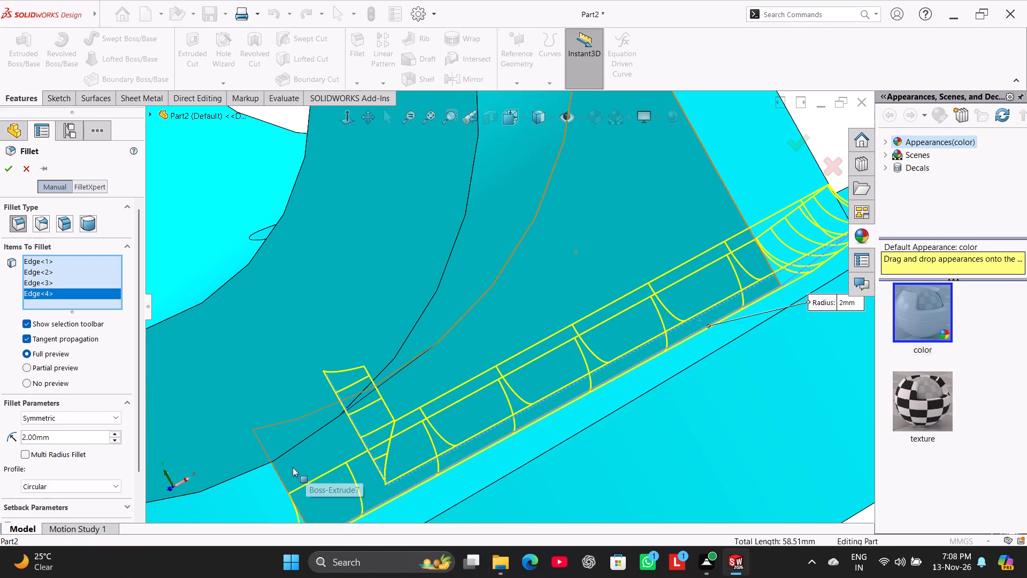
{"action": "left_click", "coordinate": [280, 482]}
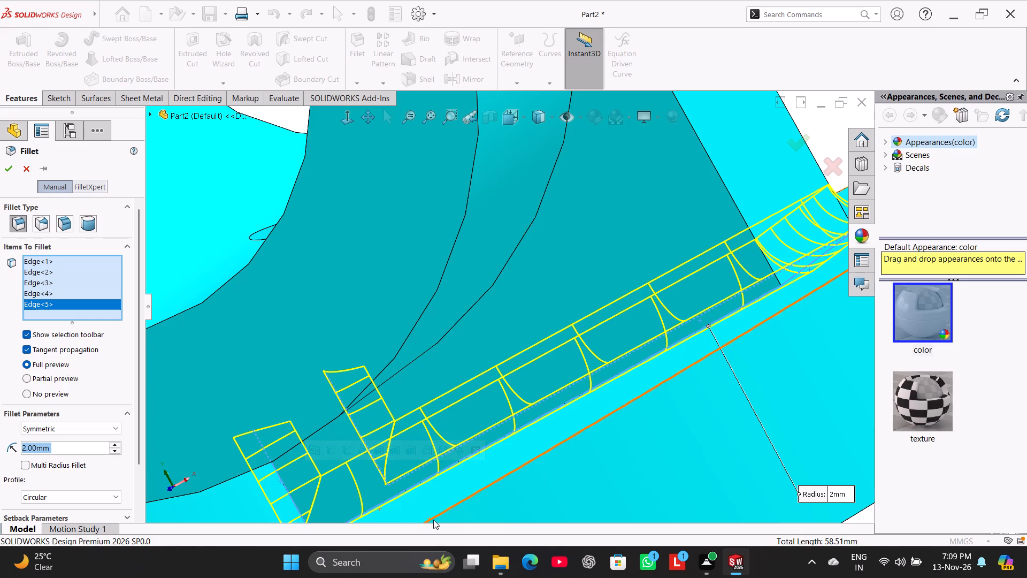
{"action": "scroll", "coordinate": [435, 462], "scroll_direction": "up", "scroll_amount": 12}
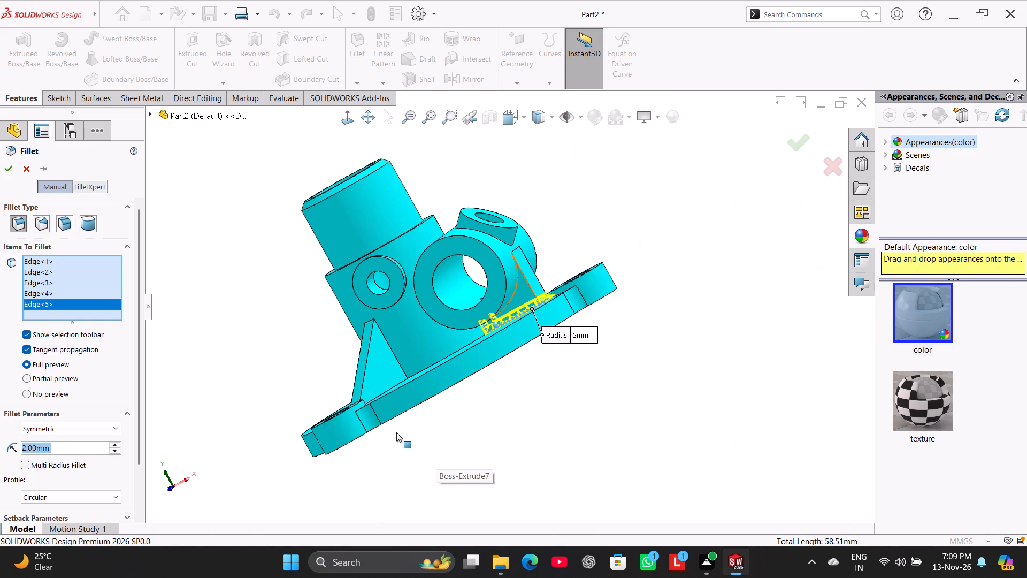
Add the first rib's edges against the base plate and tube body, on both sides of the rib, to the fillet.
{"action": "right_click_drag", "start_coordinate": [289, 397], "coordinate": [394, 282]}
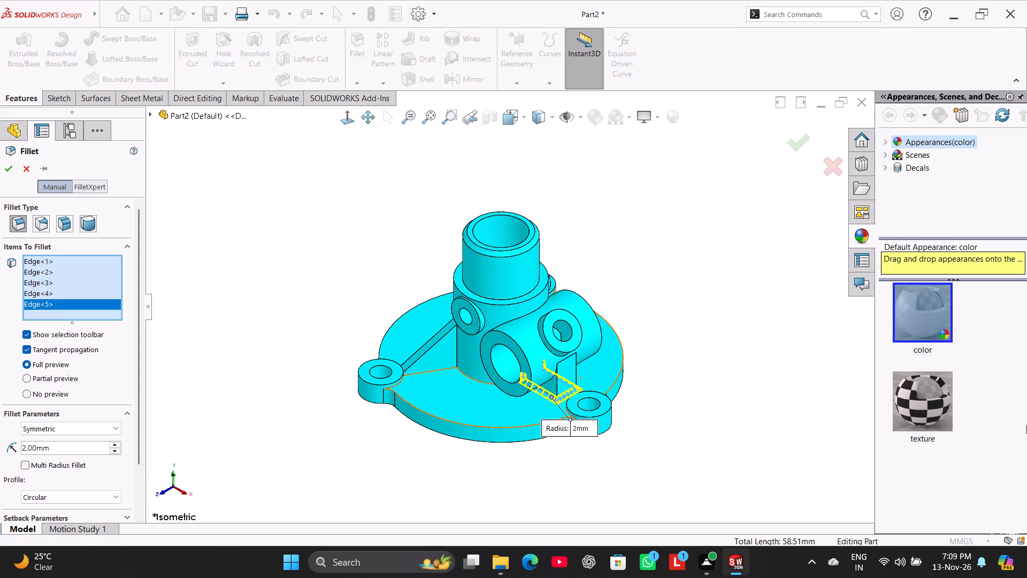
{"action": "left_click", "coordinate": [449, 368]}
{"action": "left_click", "coordinate": [456, 351]}
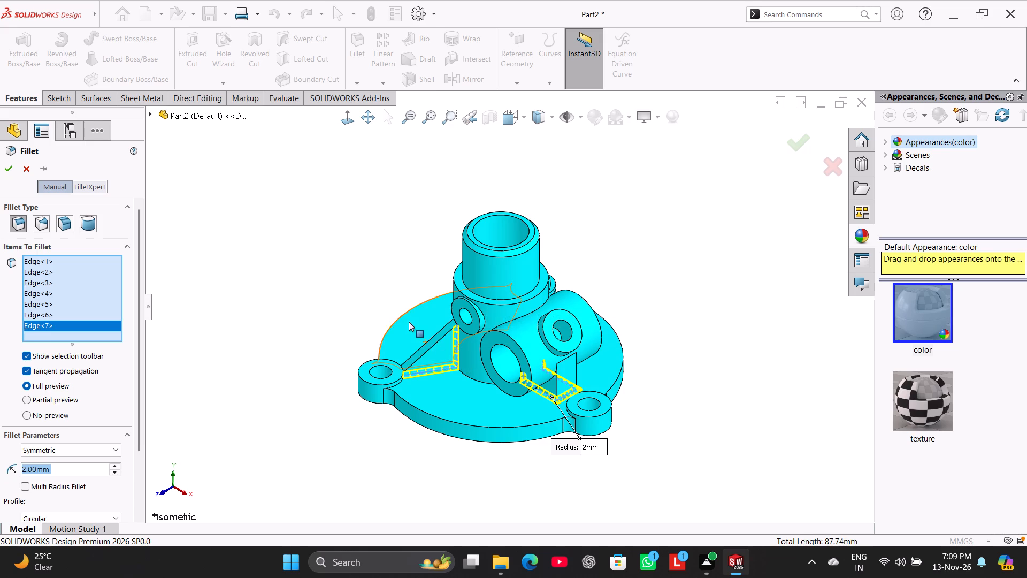
{"action": "middle_click_drag", "start_coordinate": [383, 313], "coordinate": [463, 508]}
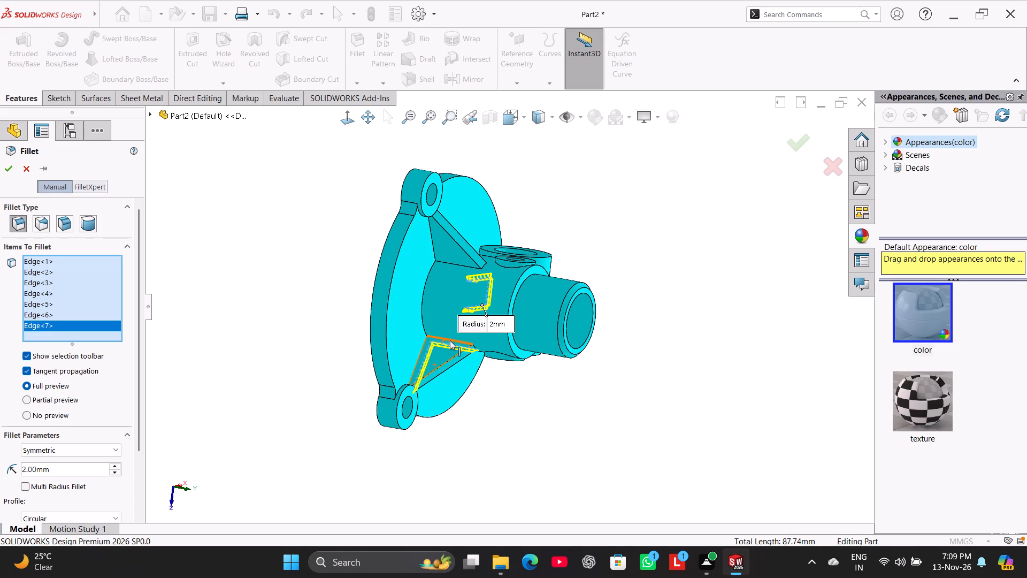
{"action": "left_click", "coordinate": [450, 340]}
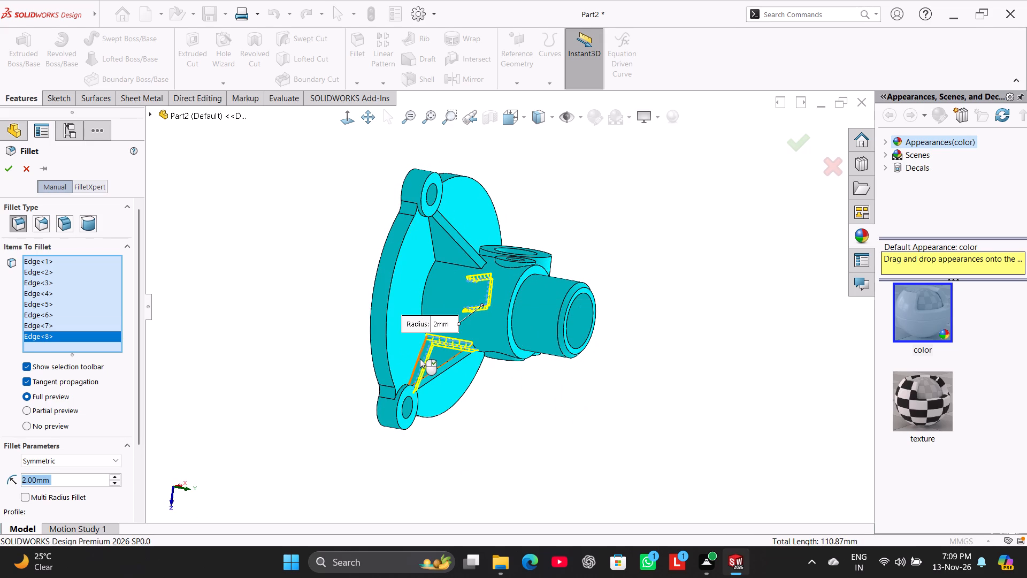
{"action": "left_click", "coordinate": [420, 358]}
Add the second rib's base and tube-body edges on both sides and create the 2 mm fillet.
{"action": "middle_click_drag", "start_coordinate": [465, 213], "coordinate": [451, 218]}
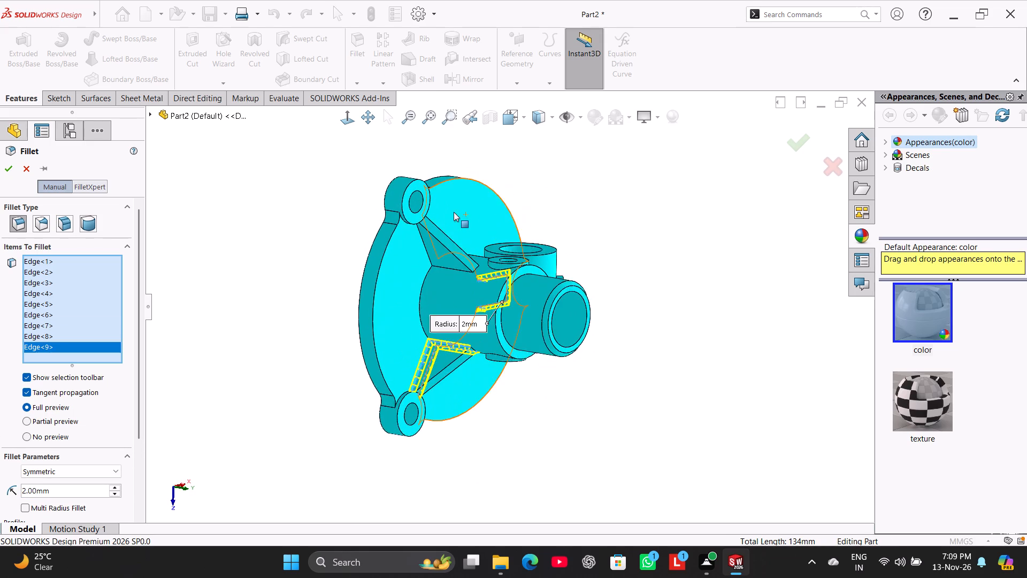
{"action": "scroll", "coordinate": [455, 235], "scroll_direction": "down", "scroll_amount": 7}
{"action": "left_click", "coordinate": [455, 367]}
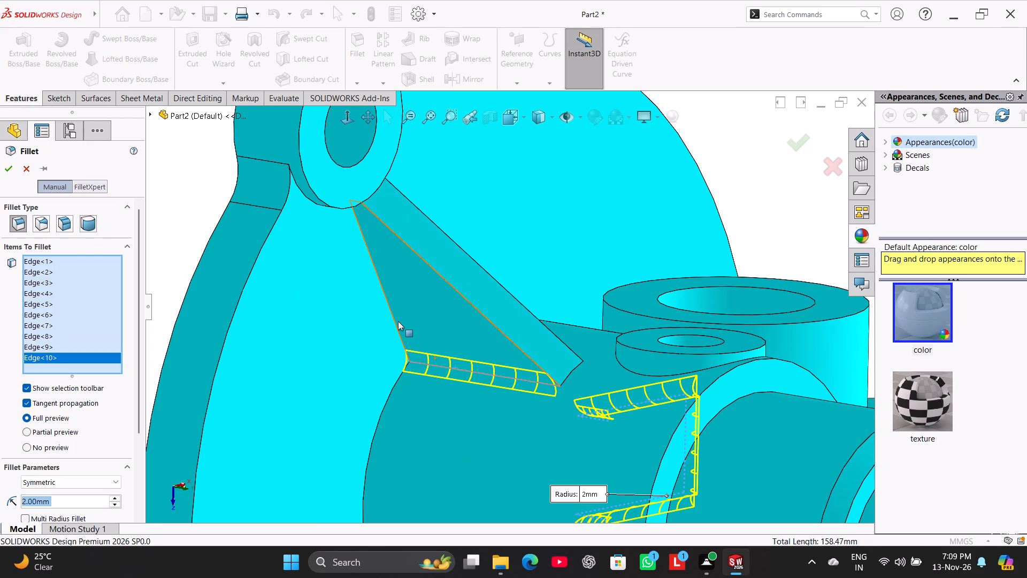
{"action": "left_click", "coordinate": [389, 304]}
{"action": "middle_click_drag", "start_coordinate": [434, 269], "coordinate": [405, 426]}
{"action": "middle_click_drag", "start_coordinate": [466, 252], "coordinate": [438, 326]}
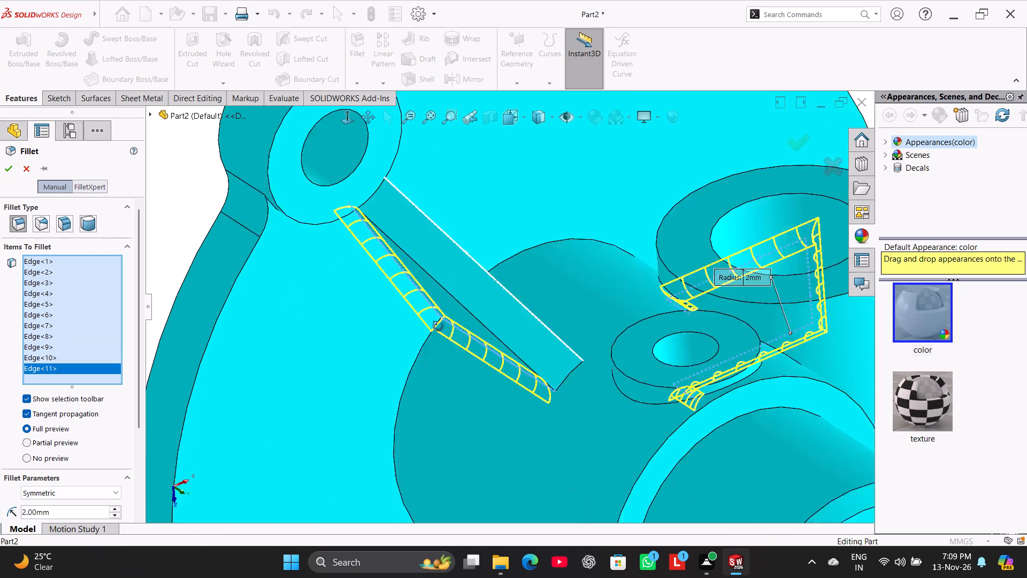
{"action": "middle_click_drag", "start_coordinate": [438, 326], "coordinate": [411, 401]}
{"action": "left_click", "coordinate": [558, 237]}
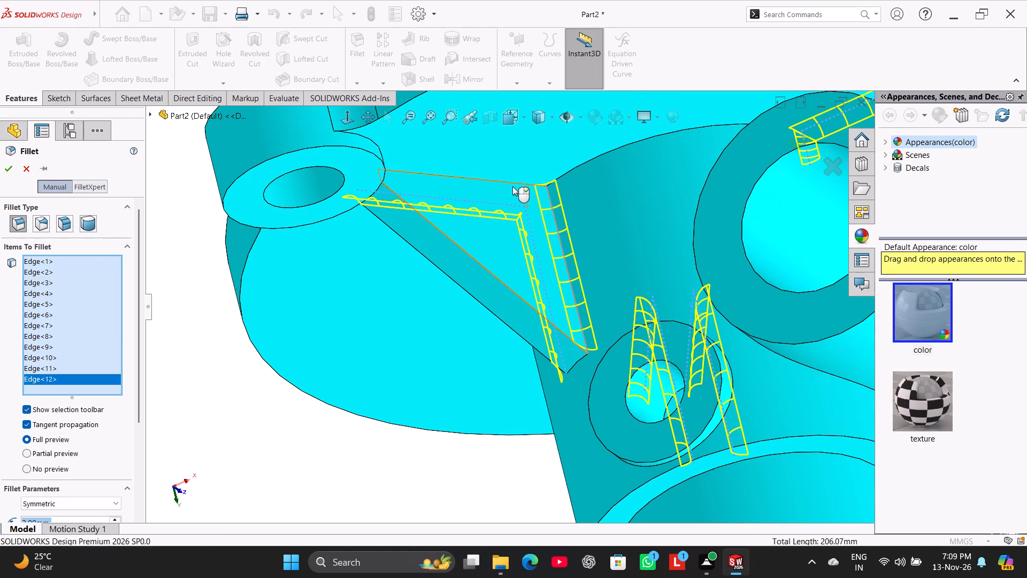
{"action": "left_click", "coordinate": [511, 181]}
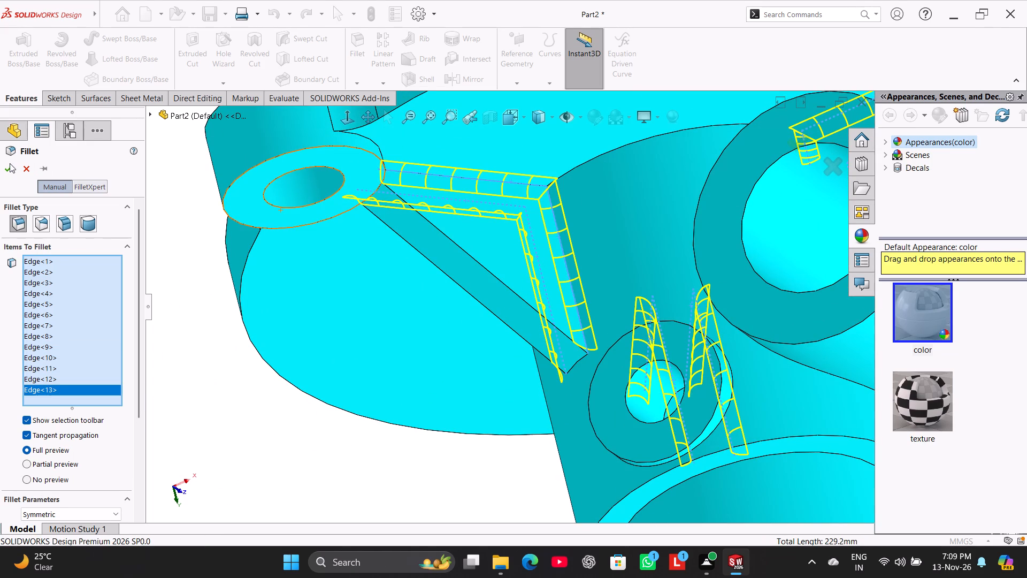
{"action": "scroll", "coordinate": [354, 349], "scroll_direction": "up", "scroll_amount": 8}
{"action": "middle_click_drag", "start_coordinate": [379, 331], "coordinate": [400, 118]}
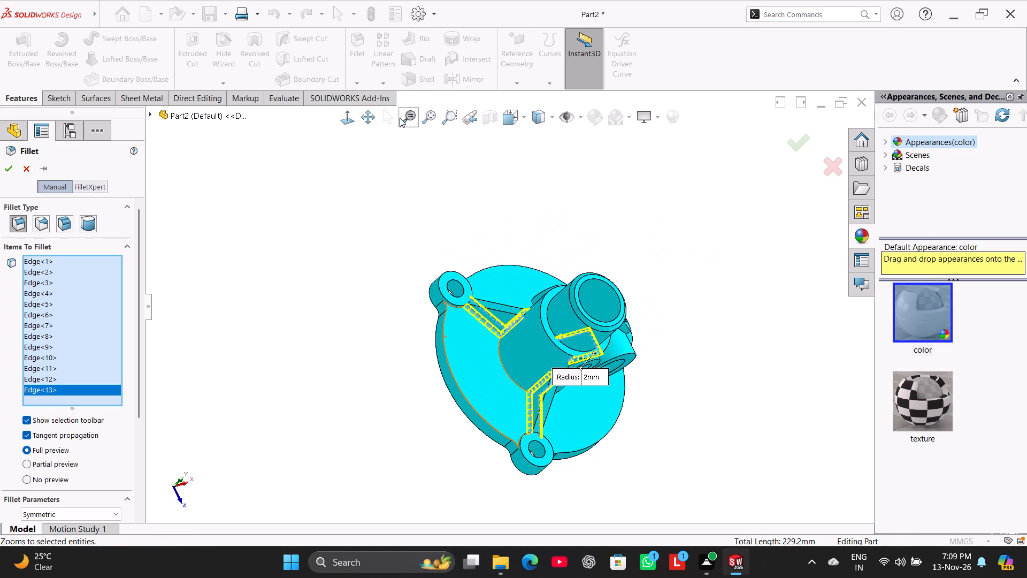
{"action": "middle_click_drag", "start_coordinate": [405, 283], "coordinate": [249, 406]}
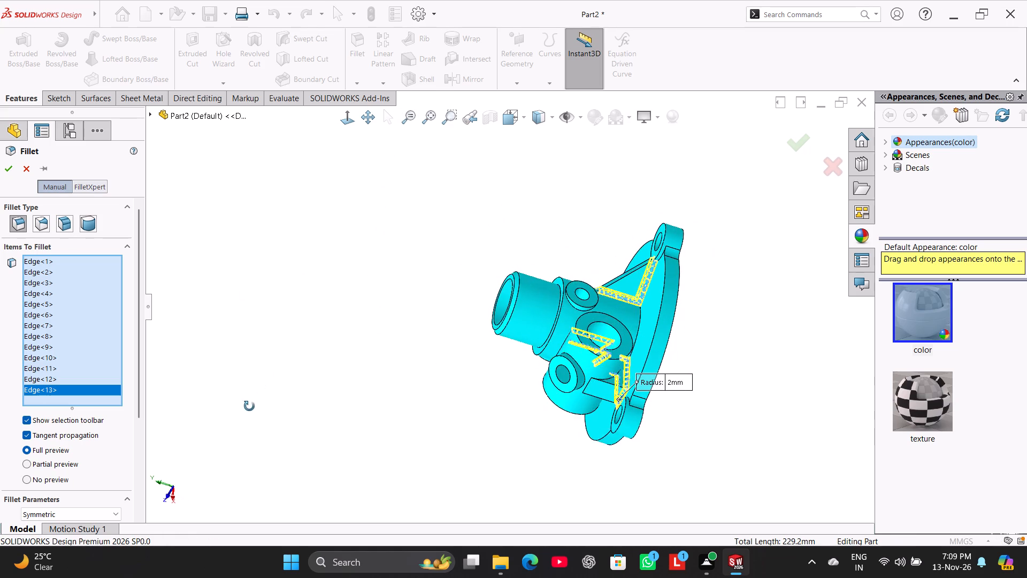
{"action": "middle_click_drag", "start_coordinate": [249, 406], "coordinate": [286, 317]}
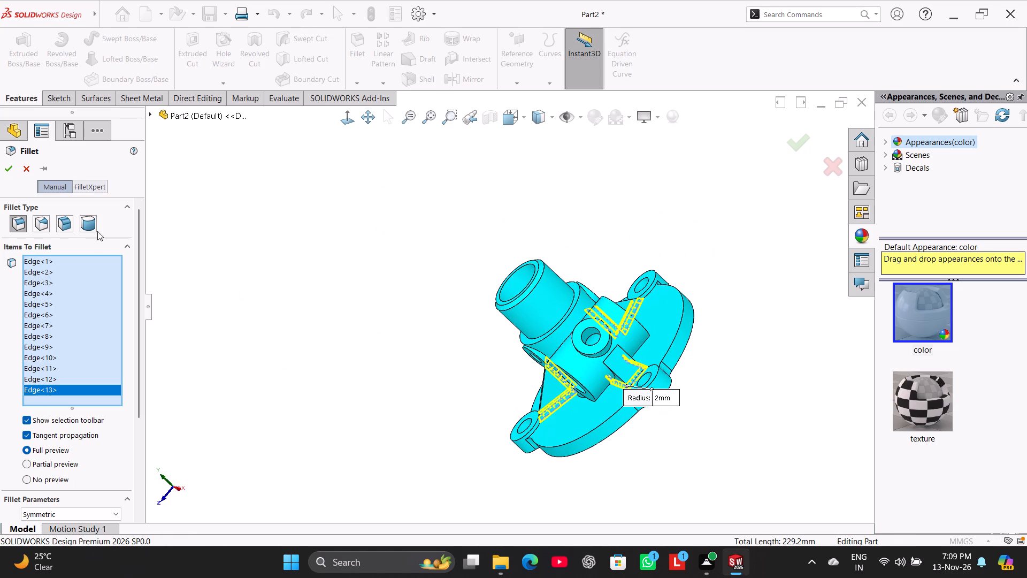
{"action": "left_click", "coordinate": [8, 163]}
{"action": "left_click", "coordinate": [301, 269]}
{"action": "right_click_drag", "start_coordinate": [279, 327], "coordinate": [475, 146]}
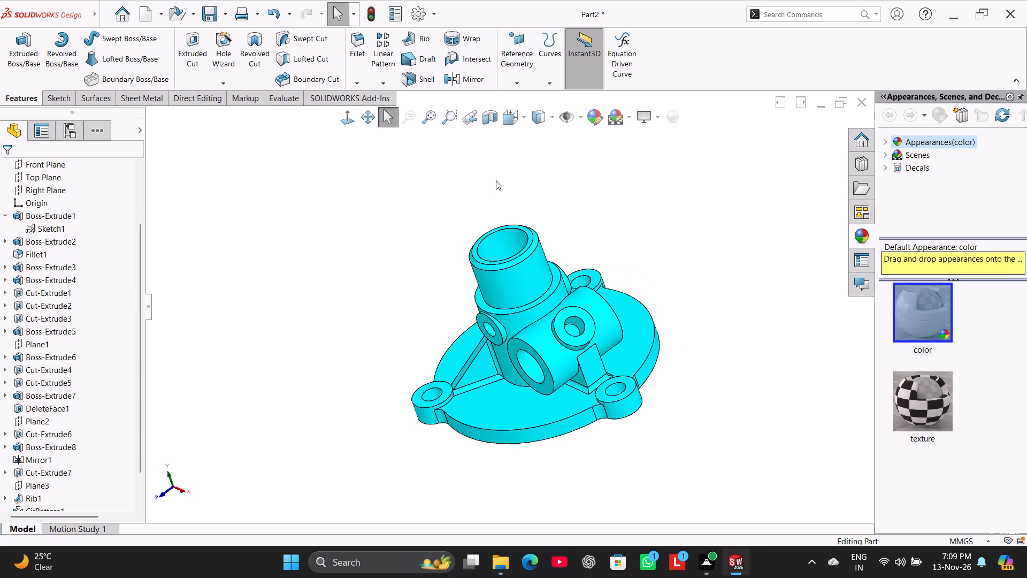
Set up a 1 mm fillet on one vertical-tube boss junction, the horizontal-tube boss junction, and the junction between the two tubes.
{"action": "left_click", "coordinate": [354, 48]}
{"action": "key", "text": "1"}
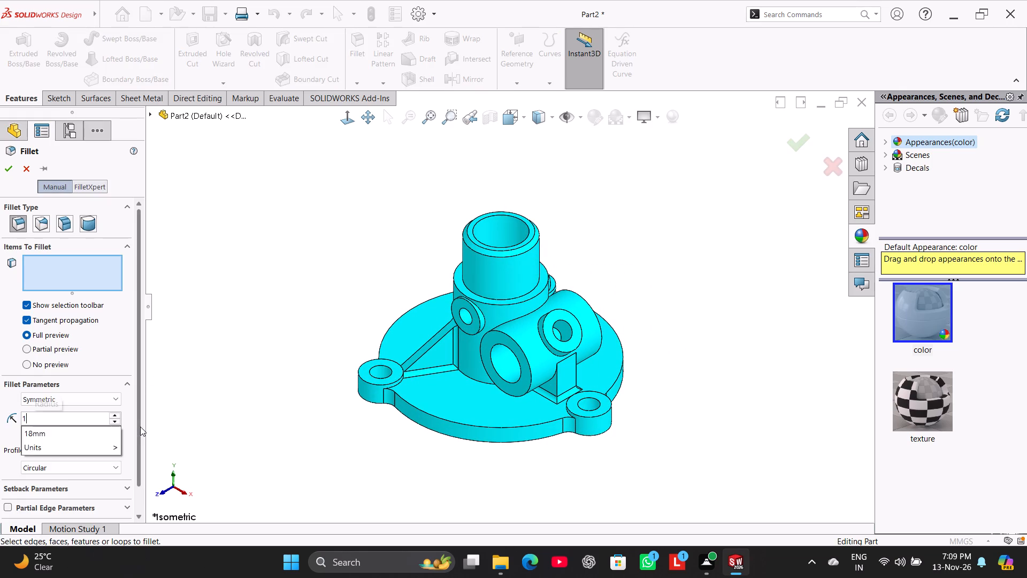
{"action": "key", "text": "Return"}
{"action": "left_click", "coordinate": [293, 367]}
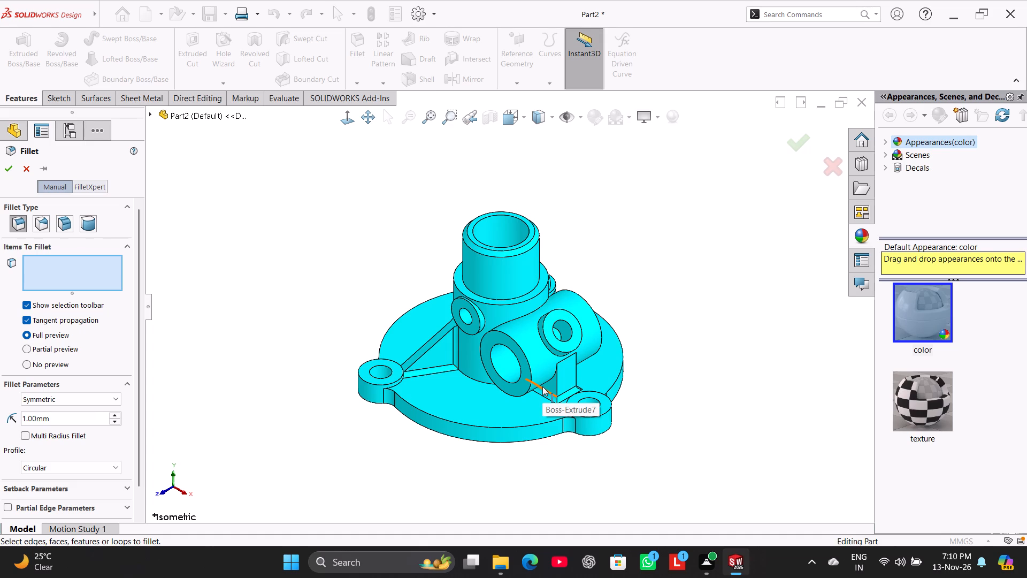
{"action": "scroll", "coordinate": [517, 333], "scroll_direction": "down", "scroll_amount": 4}
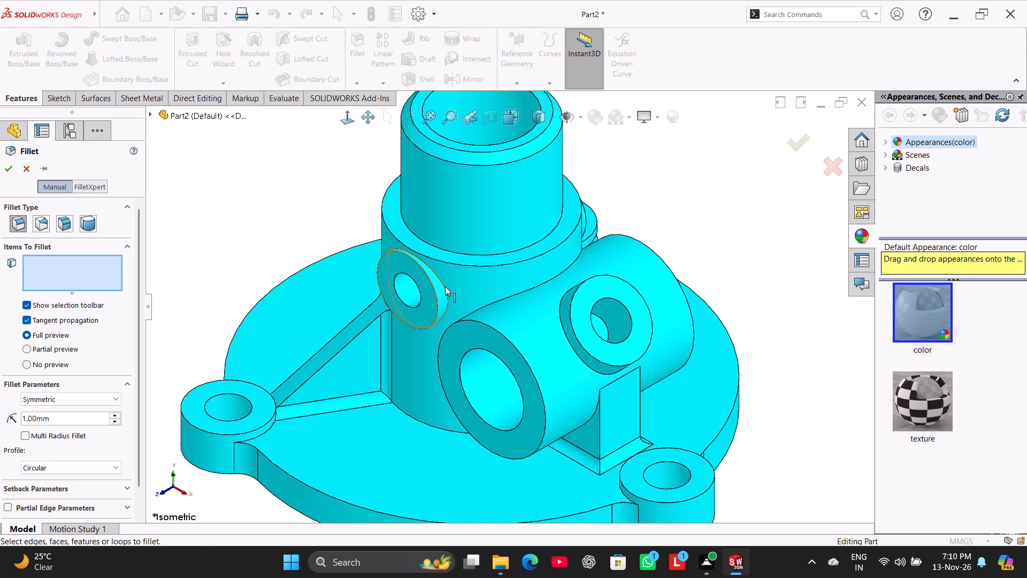
{"action": "left_click", "coordinate": [445, 286]}
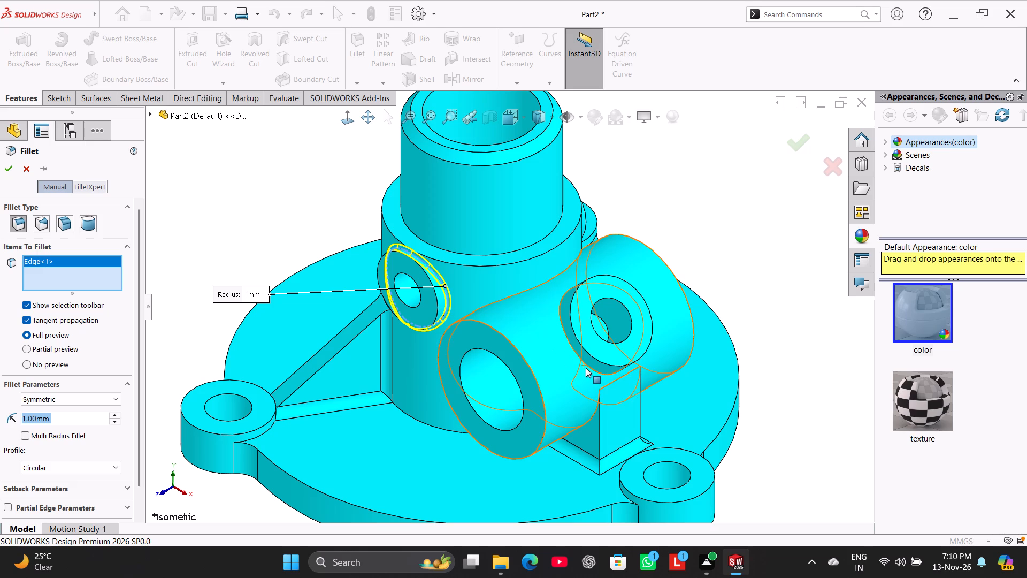
{"action": "left_click", "coordinate": [595, 371]}
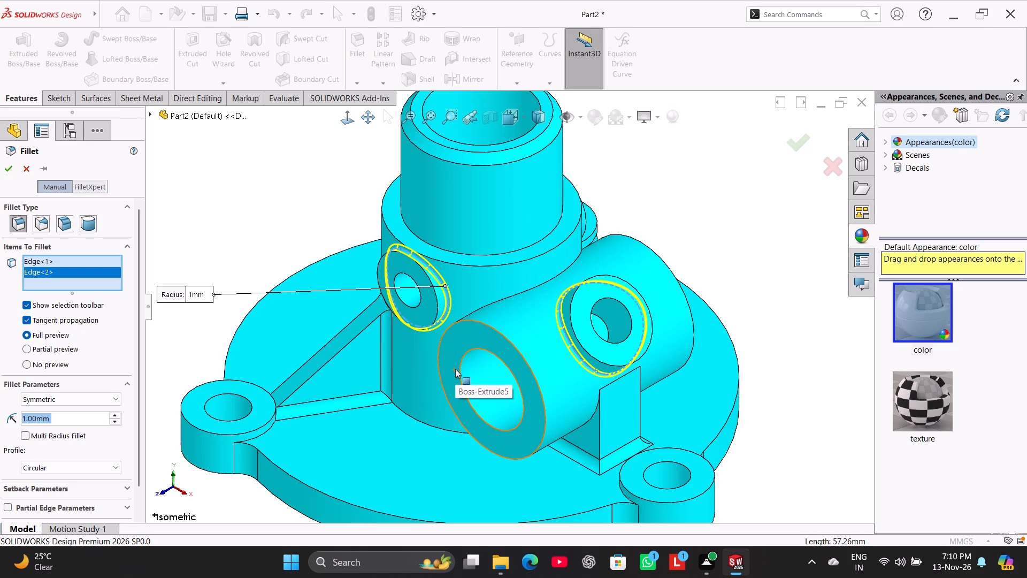
{"action": "left_click", "coordinate": [516, 297]}
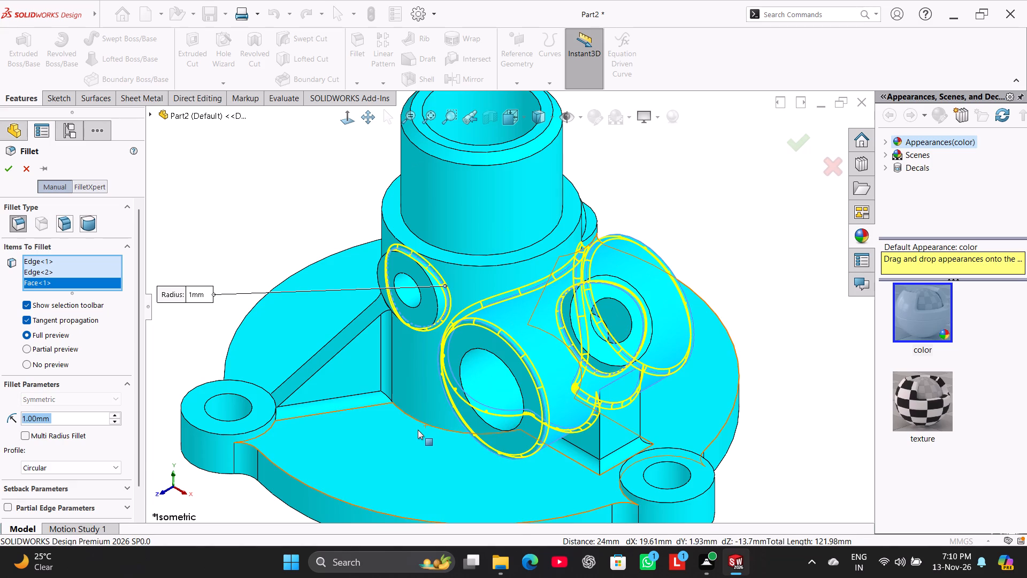
{"action": "right_click", "coordinate": [93, 287]}
{"action": "left_click", "coordinate": [133, 308]}
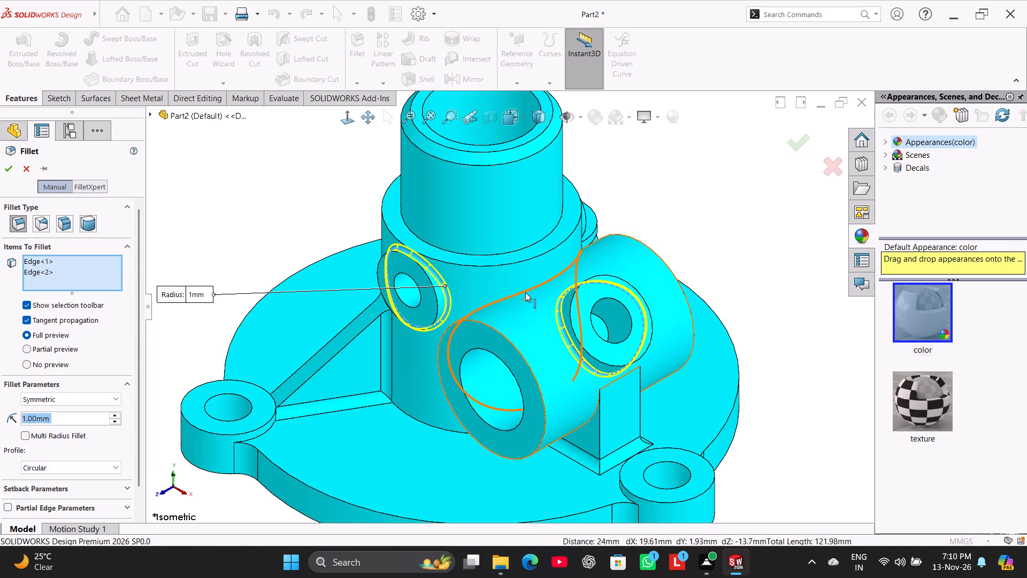
{"action": "left_click", "coordinate": [525, 292]}
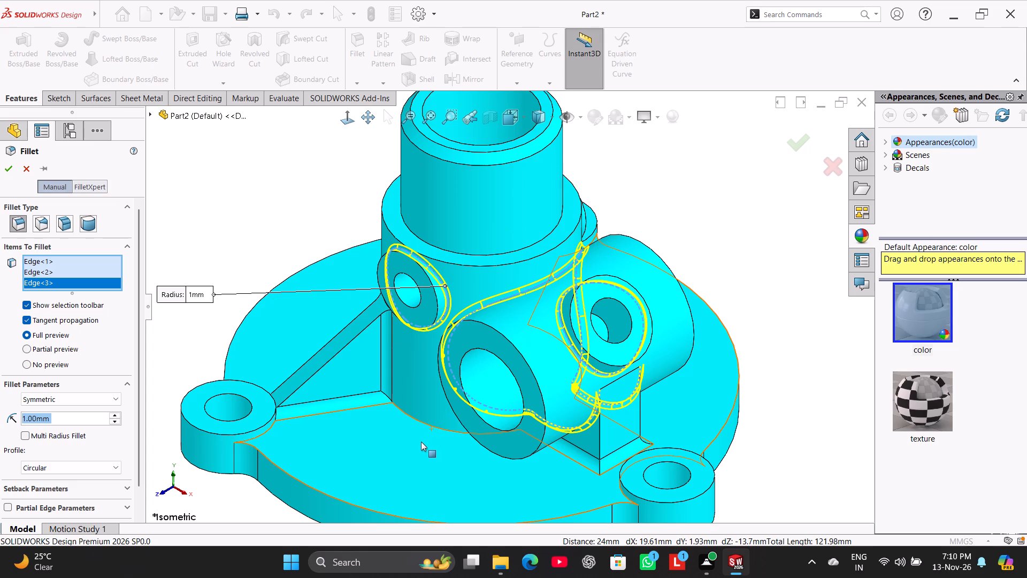
Add the edges where the three lugs meet the base plate to the fillet, including both sides of each rib.
{"action": "scroll", "coordinate": [630, 489], "scroll_direction": "down", "scroll_amount": 1}
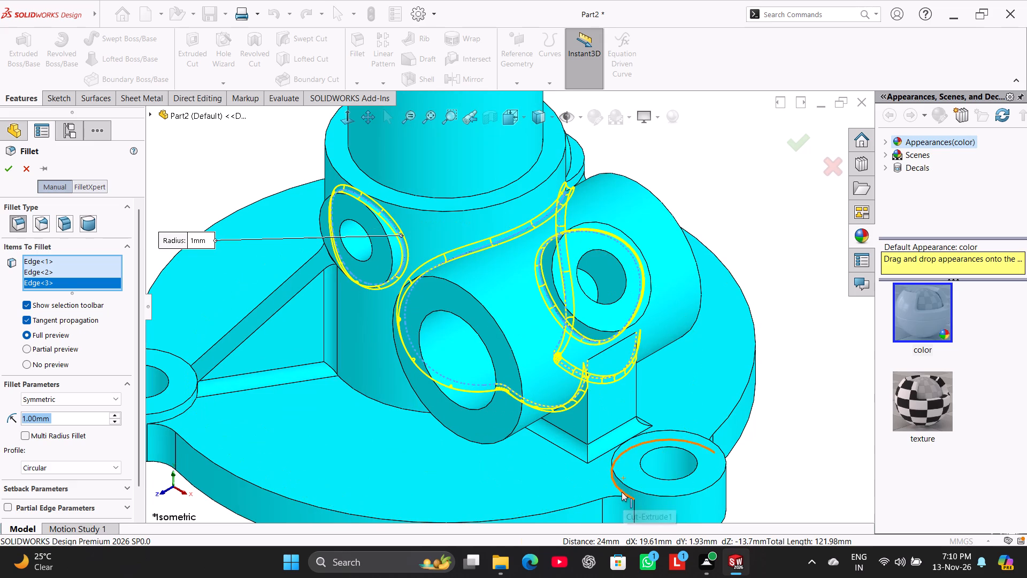
{"action": "left_click", "coordinate": [622, 492]}
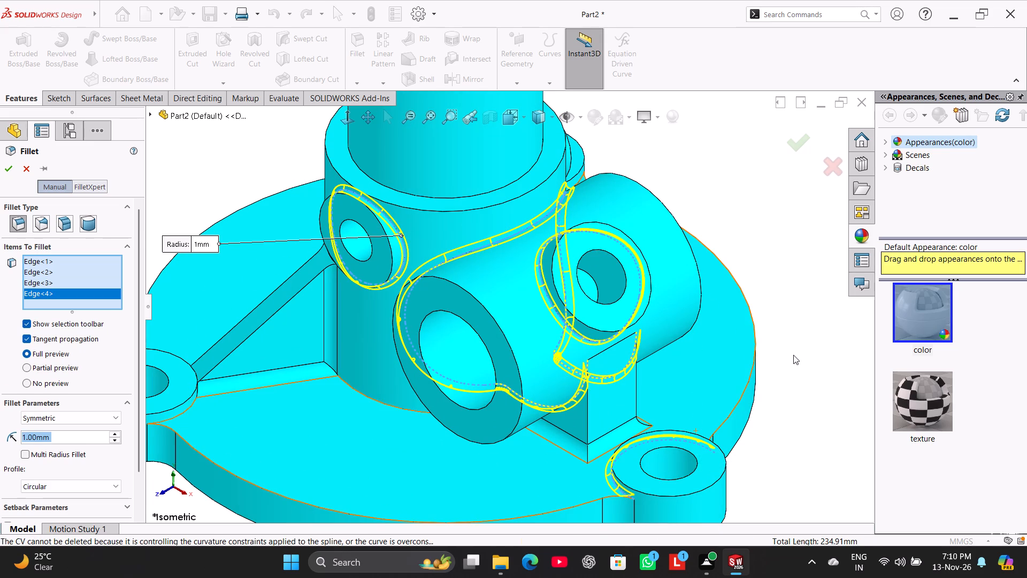
{"action": "scroll", "coordinate": [784, 360], "scroll_direction": "up", "scroll_amount": 2}
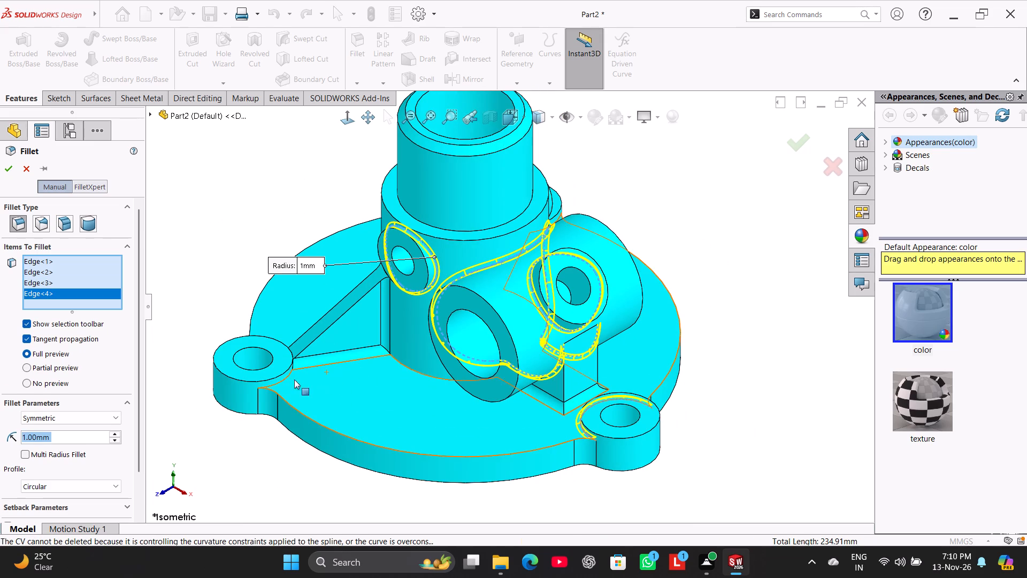
{"action": "left_click", "coordinate": [281, 379]}
{"action": "scroll", "coordinate": [277, 337], "scroll_direction": "down", "scroll_amount": 2}
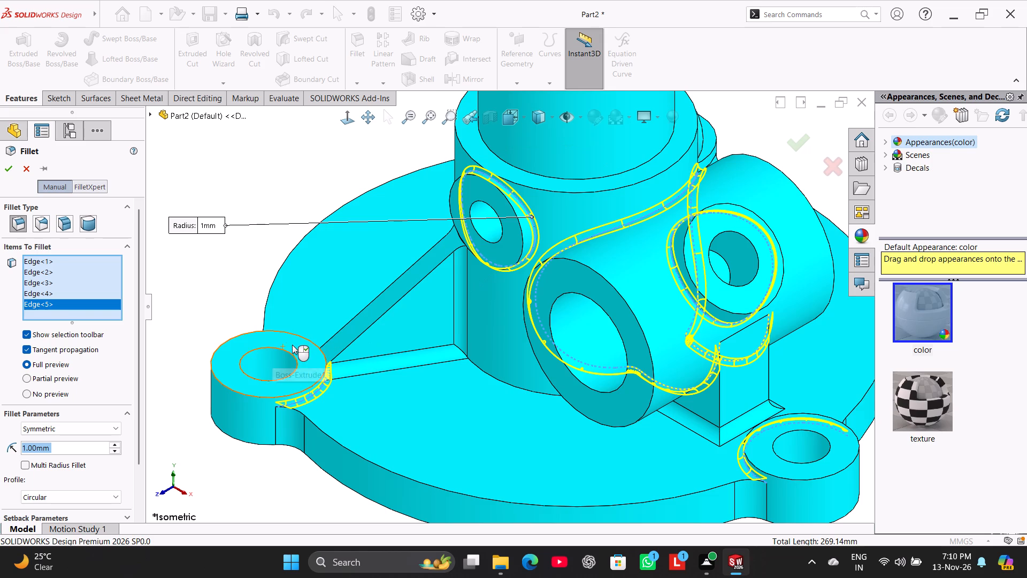
{"action": "left_click", "coordinate": [292, 345]}
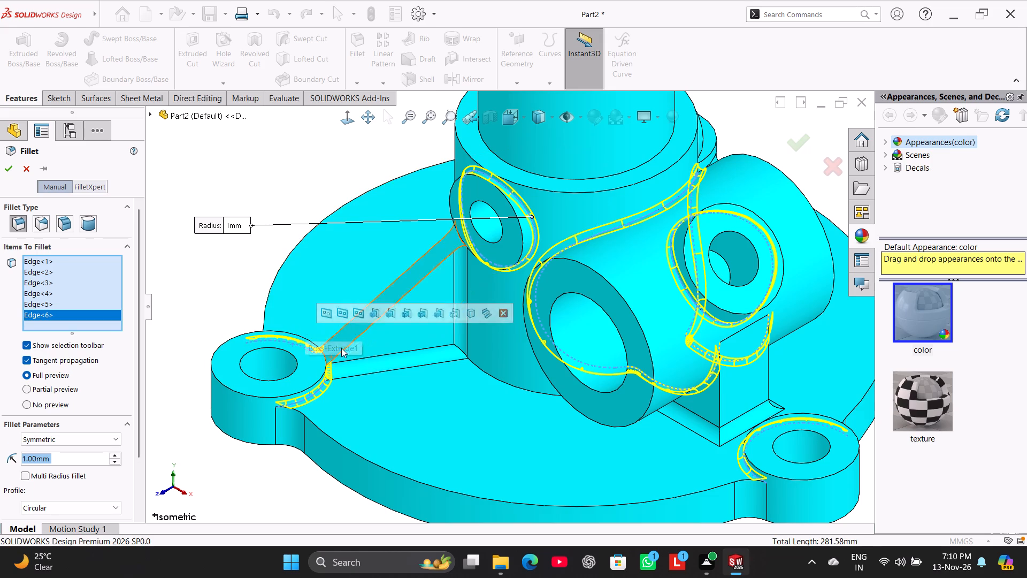
{"action": "scroll", "coordinate": [341, 348], "scroll_direction": "up", "scroll_amount": 6}
{"action": "scroll", "coordinate": [581, 205], "scroll_direction": "down", "scroll_amount": 7}
{"action": "middle_click_drag", "start_coordinate": [633, 276], "coordinate": [580, 370]}
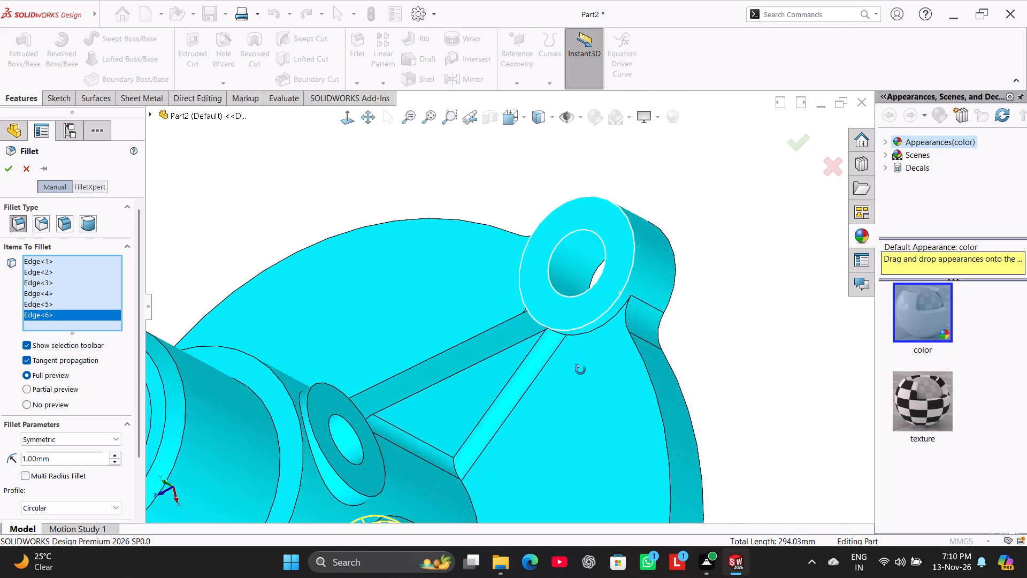
{"action": "middle_click_drag", "start_coordinate": [580, 370], "coordinate": [571, 387]}
{"action": "left_click", "coordinate": [601, 325]}
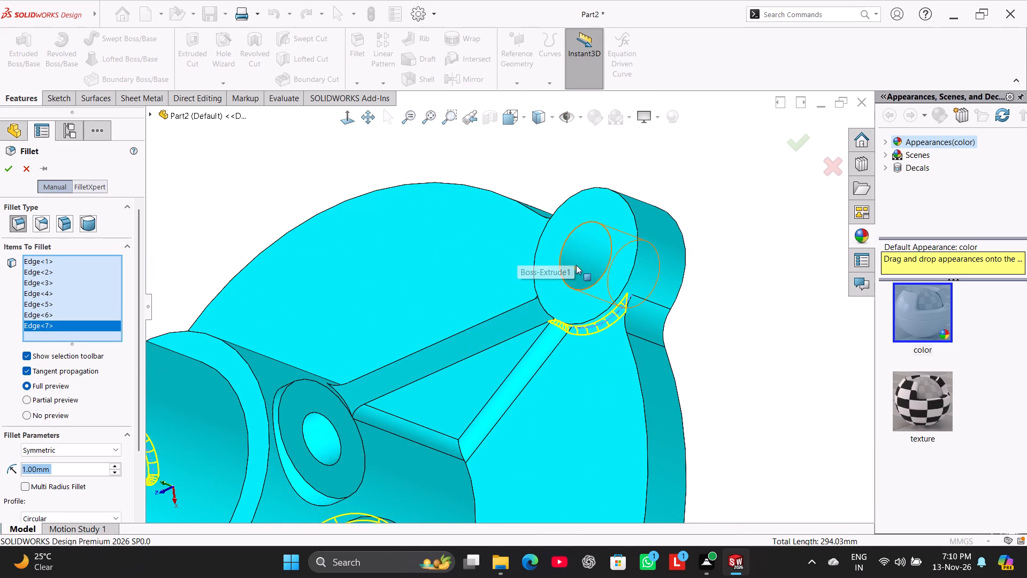
{"action": "left_click", "coordinate": [551, 234]}
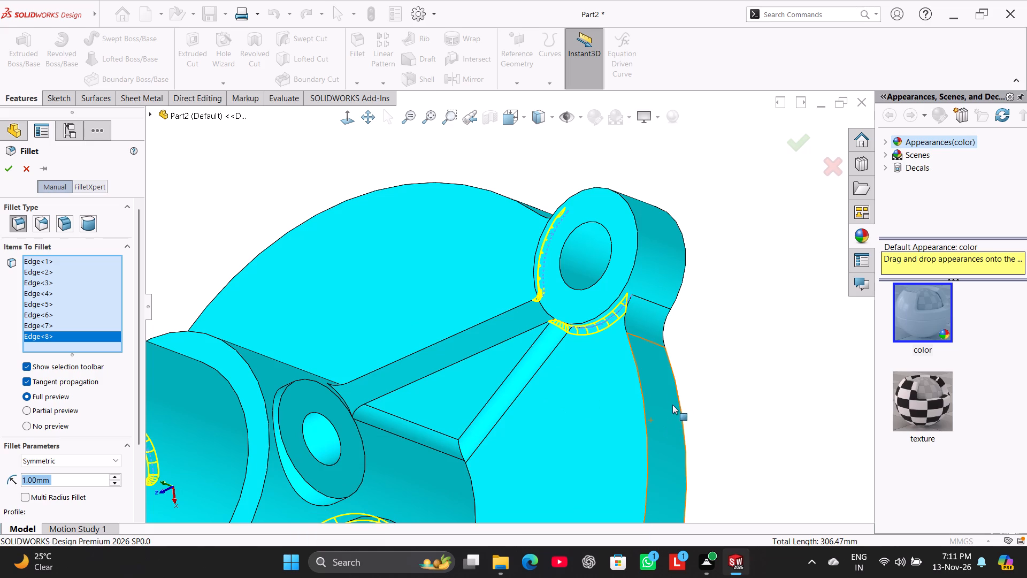
Add the junction edge of the remaining small boss on the vertical tube and create the 1 mm fillet.
{"action": "scroll", "coordinate": [671, 394], "scroll_direction": "up", "scroll_amount": 1}
{"action": "scroll", "coordinate": [618, 406], "scroll_direction": "up", "scroll_amount": 5}
{"action": "middle_click_drag", "start_coordinate": [511, 433], "coordinate": [537, 340]}
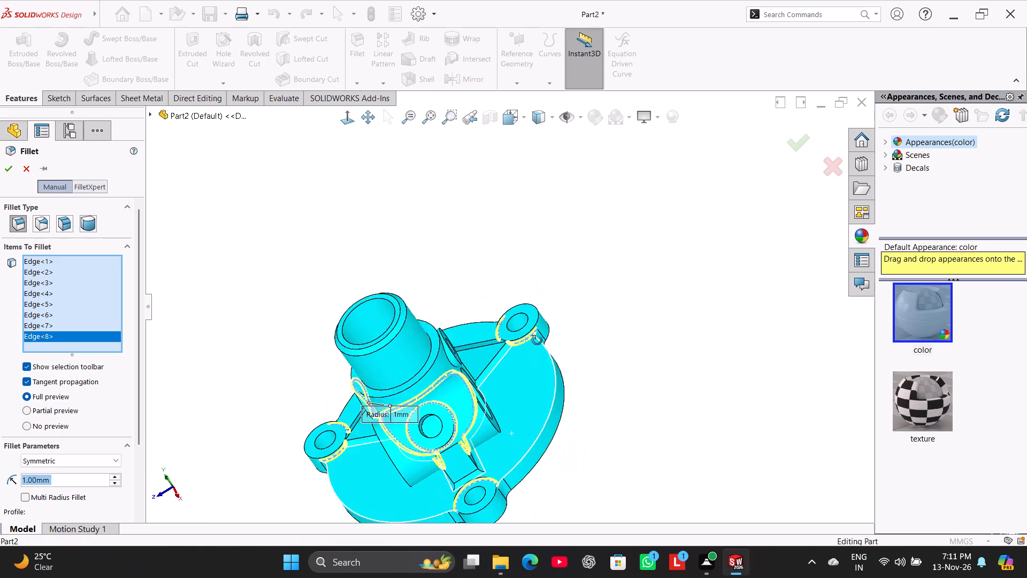
{"action": "middle_click_drag", "start_coordinate": [537, 340], "coordinate": [486, 465]}
{"action": "scroll", "coordinate": [459, 370], "scroll_direction": "down", "scroll_amount": 5}
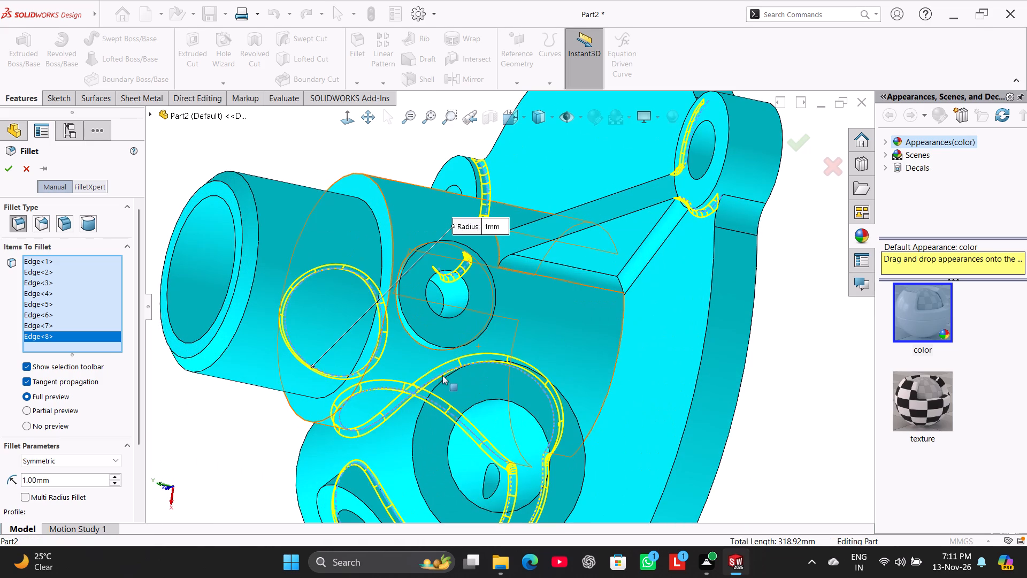
{"action": "left_click", "coordinate": [421, 344]}
{"action": "scroll", "coordinate": [439, 409], "scroll_direction": "up", "scroll_amount": 1}
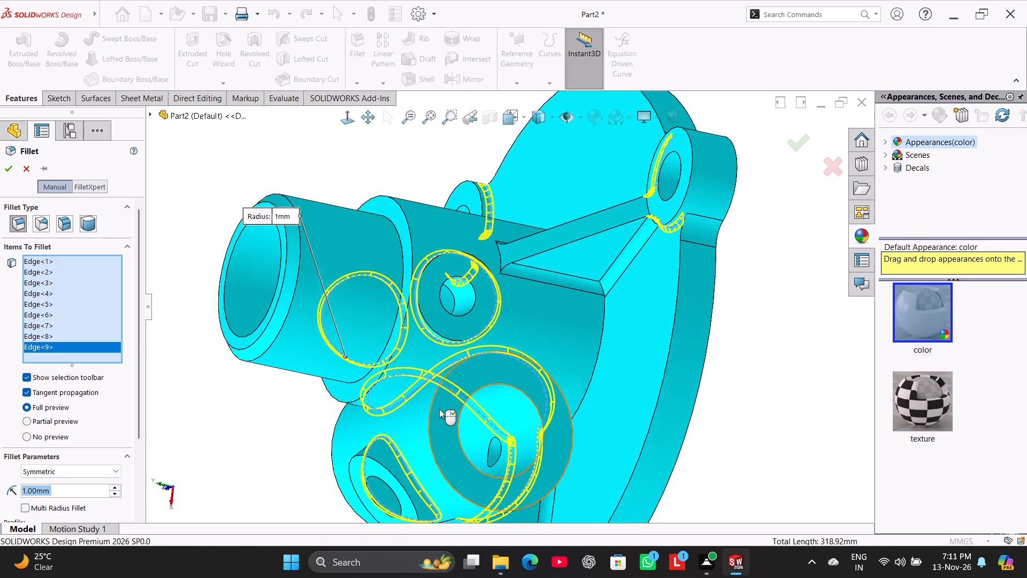
{"action": "scroll", "coordinate": [439, 409], "scroll_direction": "up", "scroll_amount": 4}
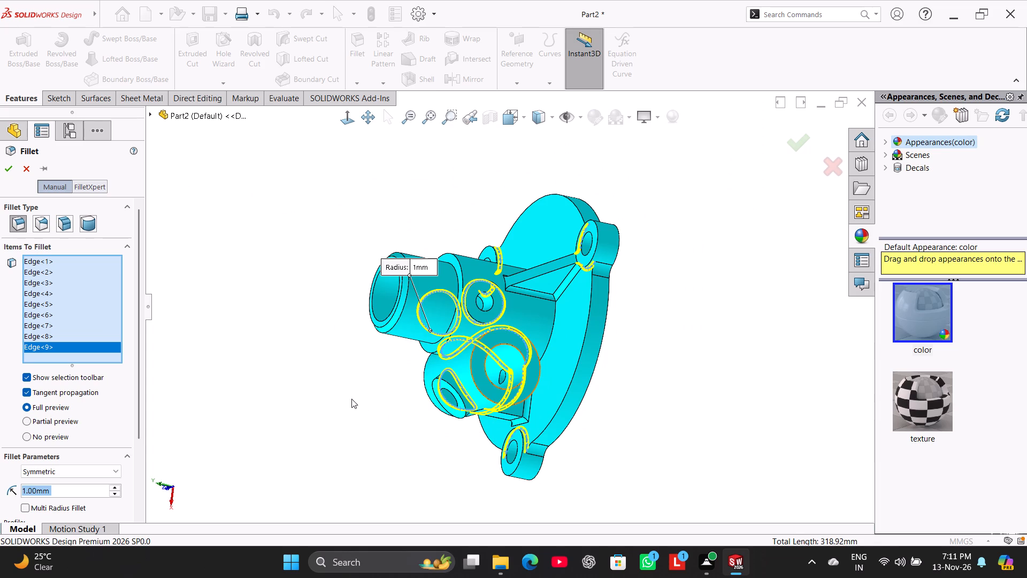
{"action": "middle_click_drag", "start_coordinate": [351, 399], "coordinate": [430, 305]}
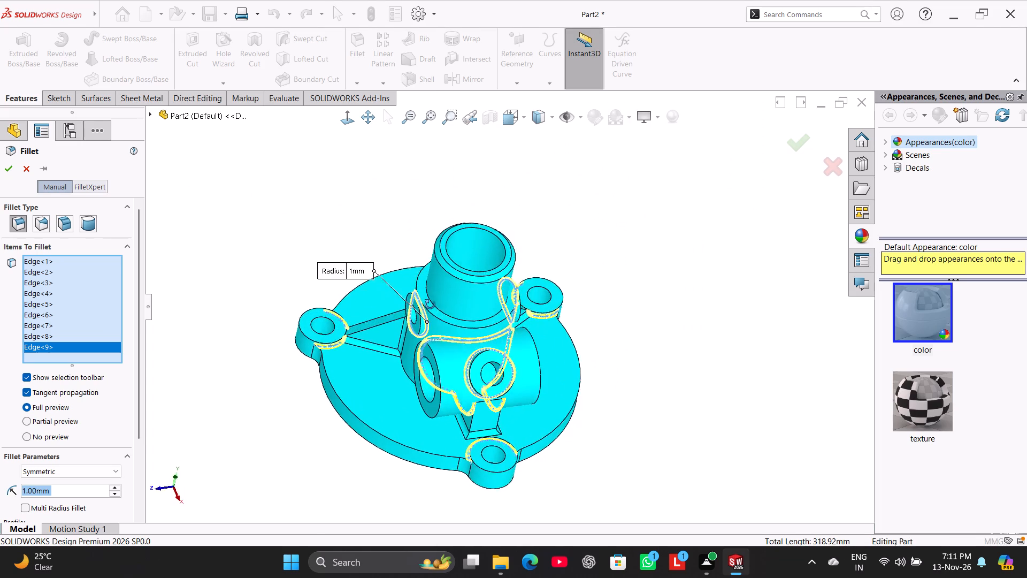
{"action": "middle_click_drag", "start_coordinate": [430, 305], "coordinate": [357, 372]}
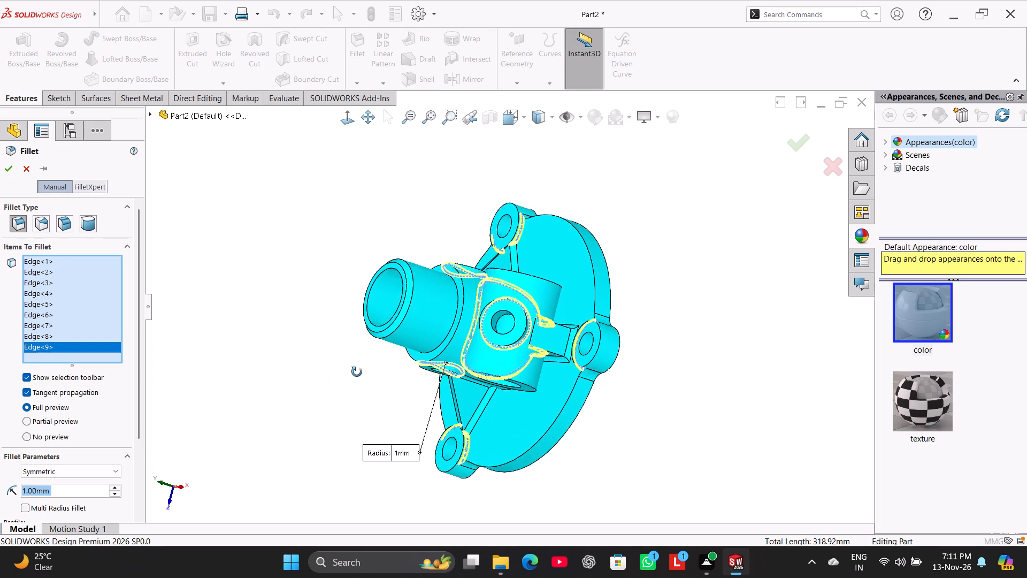
{"action": "middle_click_drag", "start_coordinate": [357, 372], "coordinate": [440, 217]}
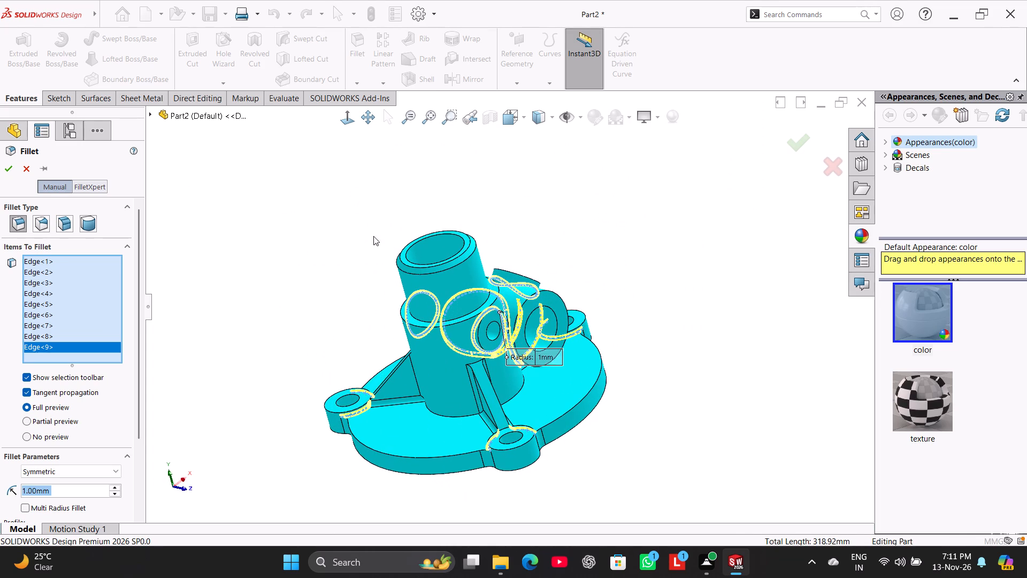
{"action": "left_click", "coordinate": [6, 168]}
{"action": "left_click", "coordinate": [174, 254]}
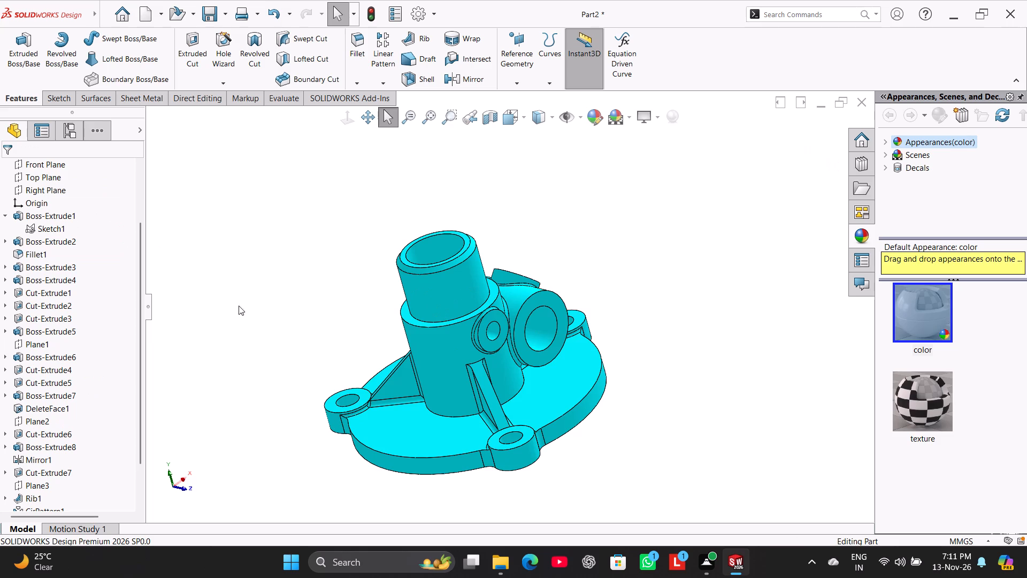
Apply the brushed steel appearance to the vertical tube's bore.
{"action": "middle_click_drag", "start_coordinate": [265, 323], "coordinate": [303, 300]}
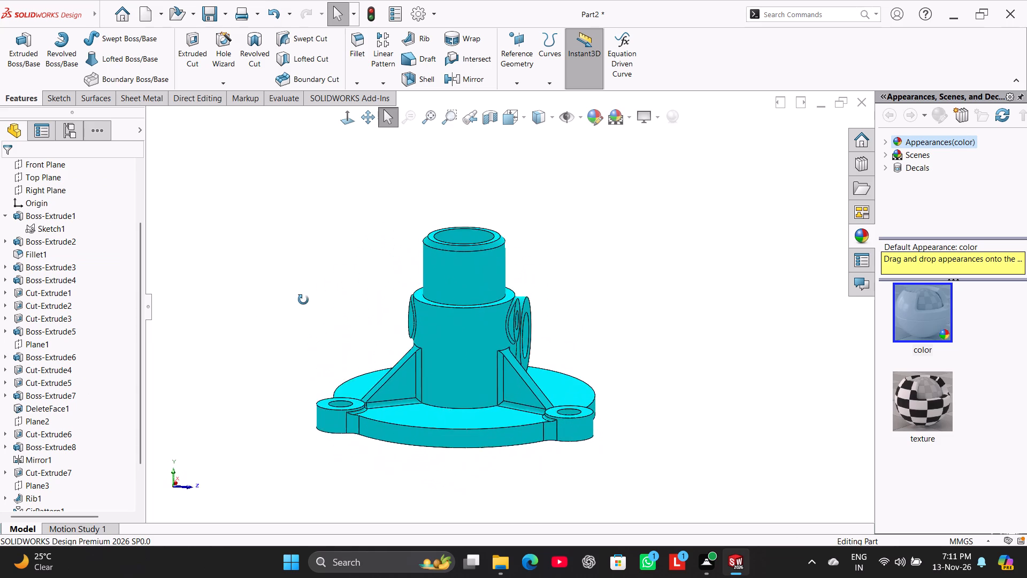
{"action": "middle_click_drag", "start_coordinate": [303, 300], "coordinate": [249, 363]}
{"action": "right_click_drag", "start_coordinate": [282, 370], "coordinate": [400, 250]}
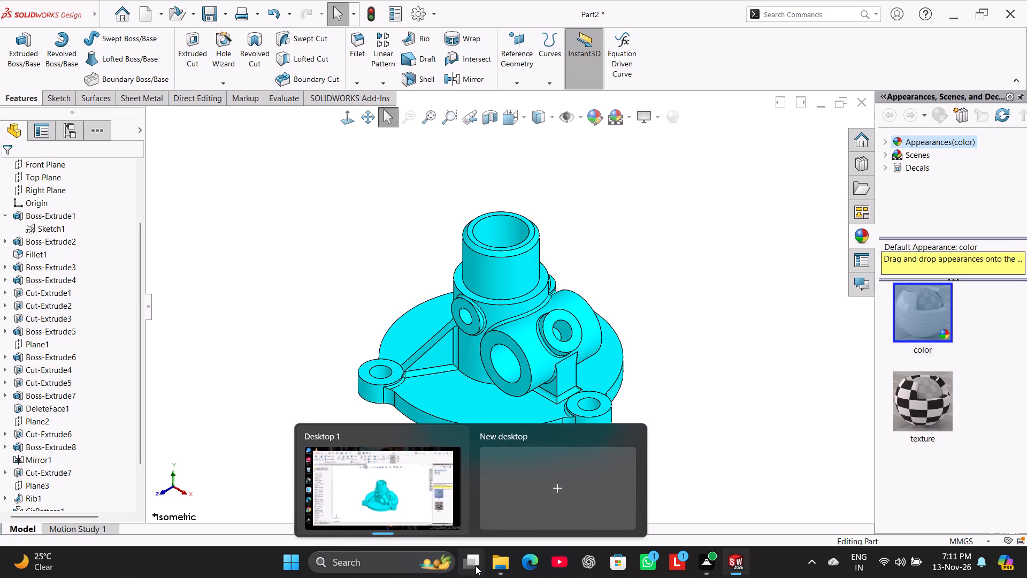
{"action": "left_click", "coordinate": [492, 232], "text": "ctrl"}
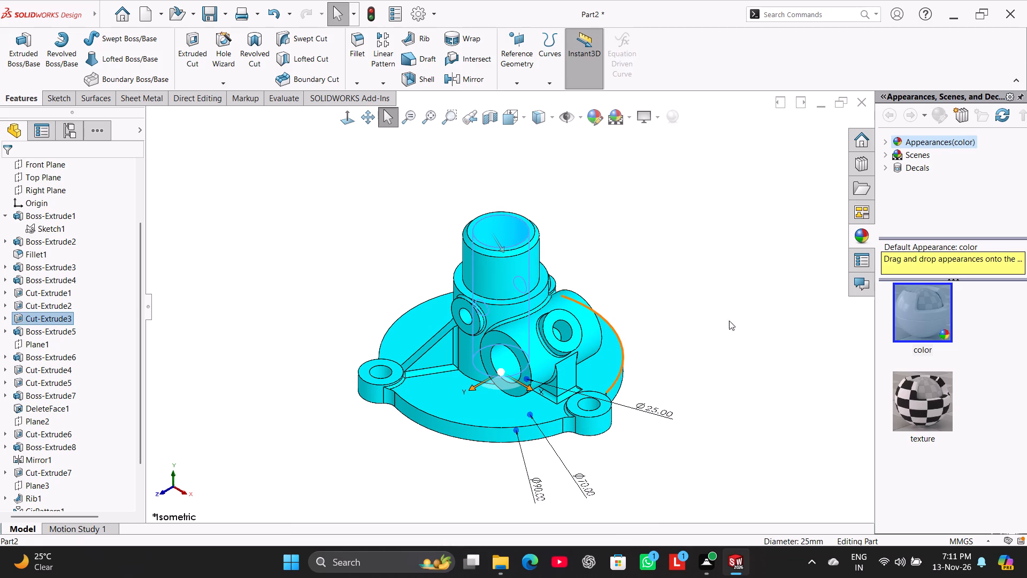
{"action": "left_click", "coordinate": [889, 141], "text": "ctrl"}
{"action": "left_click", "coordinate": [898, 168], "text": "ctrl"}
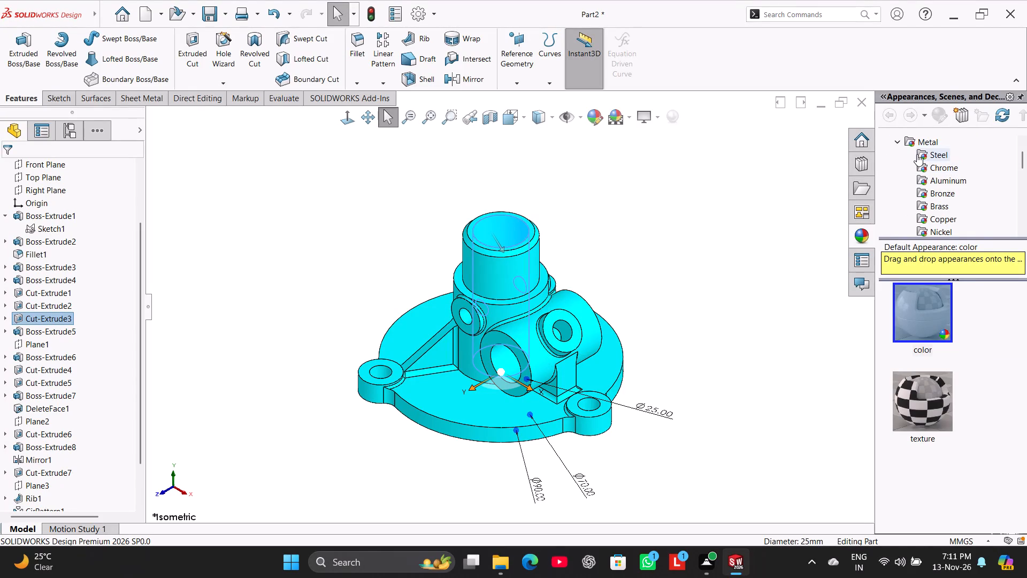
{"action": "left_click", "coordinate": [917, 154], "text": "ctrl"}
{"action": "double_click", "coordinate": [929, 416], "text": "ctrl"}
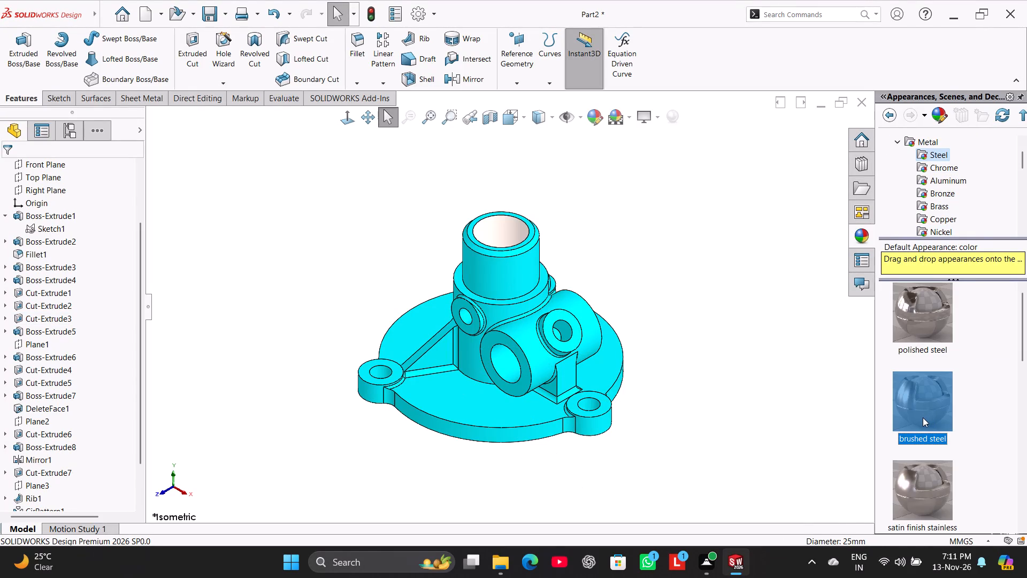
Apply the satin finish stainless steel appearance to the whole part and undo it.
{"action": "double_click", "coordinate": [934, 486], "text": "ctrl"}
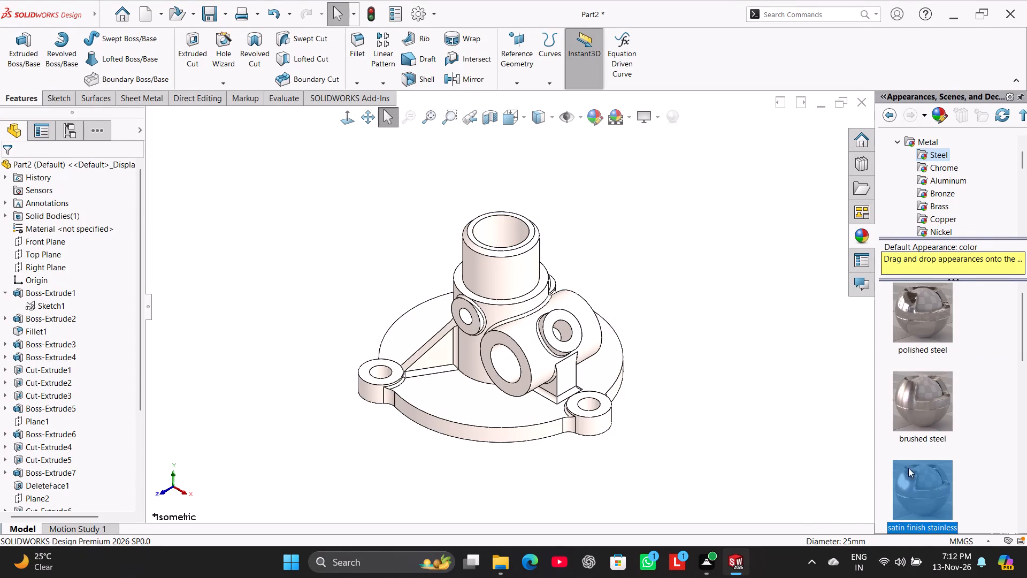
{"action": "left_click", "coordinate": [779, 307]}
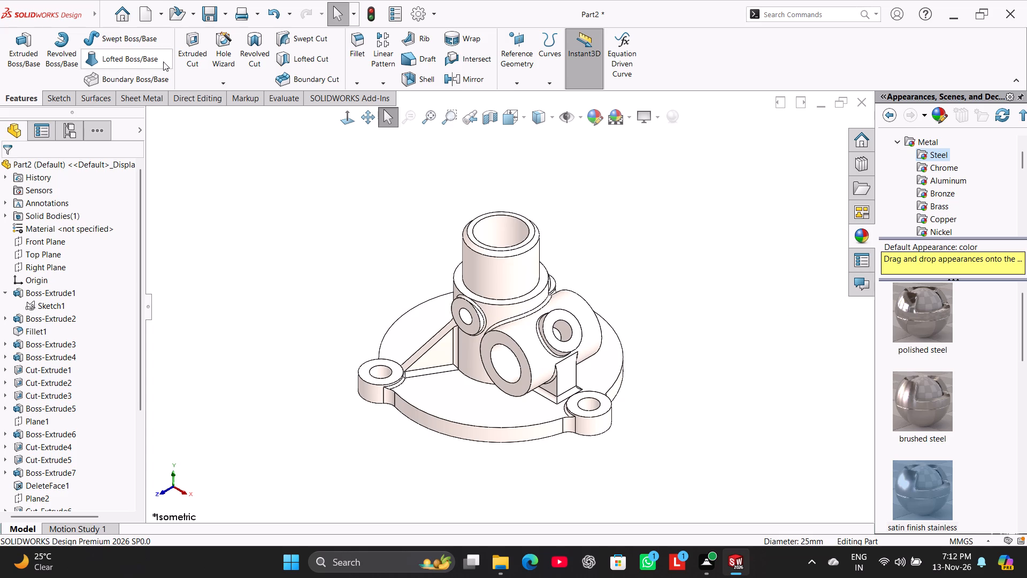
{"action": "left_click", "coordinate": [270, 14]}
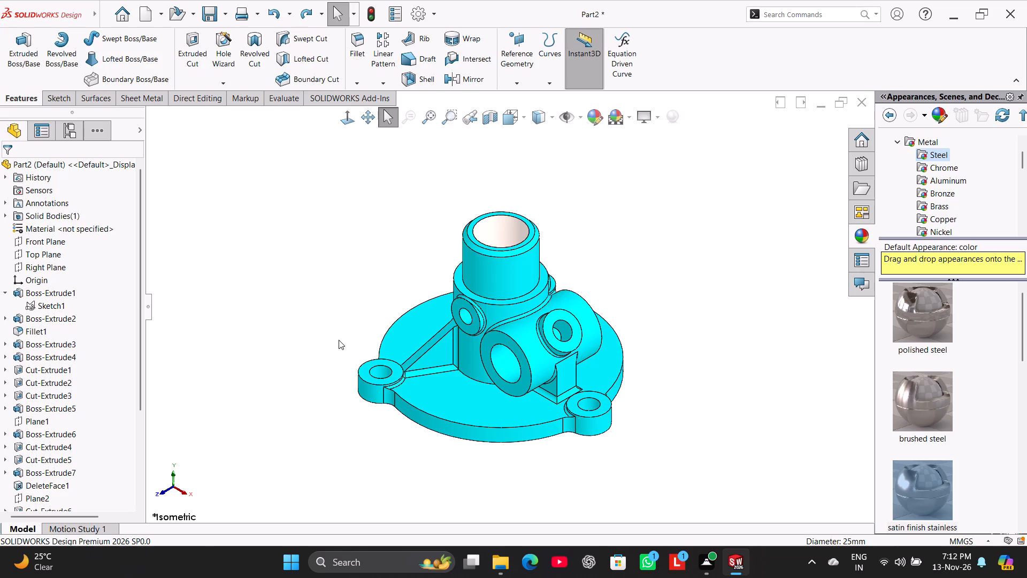
Apply the matte steel appearance to the bore face of the vertical tube.
{"action": "scroll", "coordinate": [925, 382], "scroll_direction": "down", "scroll_amount": 1}
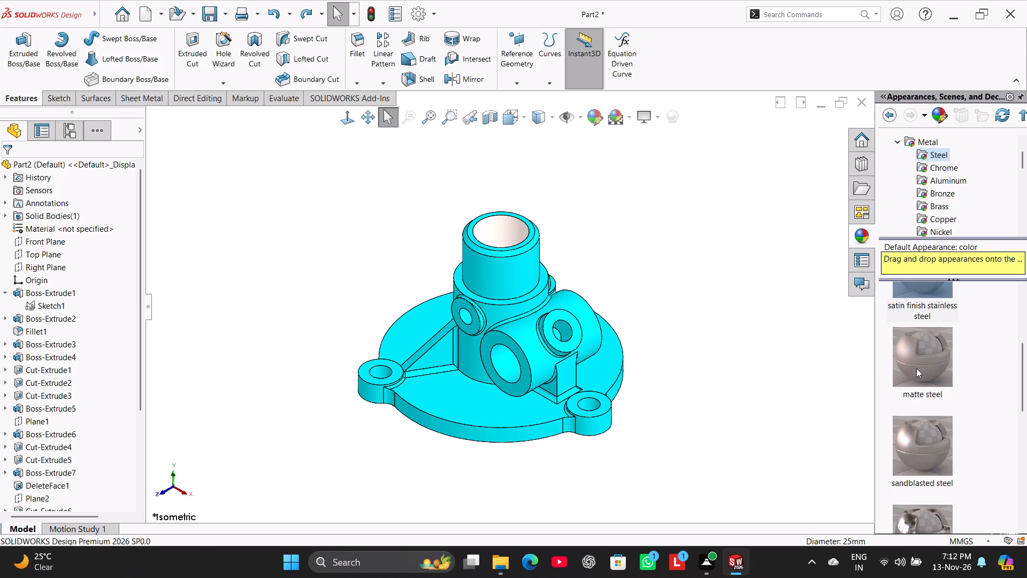
{"action": "left_click", "coordinate": [511, 229], "text": "ctrl"}
{"action": "double_click", "coordinate": [931, 368], "text": "ctrl"}
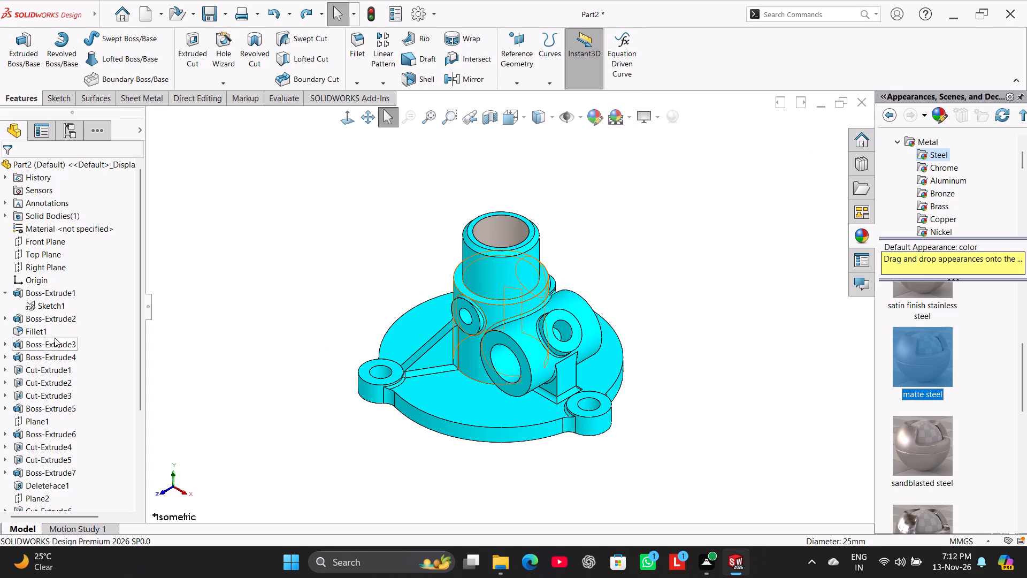
Apply the matte steel appearance to all seven extruded cuts, Cut-Extrude1 through Cut-Extrude7, together.
{"action": "left_click", "coordinate": [56, 372], "text": "ctrl"}
{"action": "left_click", "coordinate": [60, 383], "text": "ctrl"}
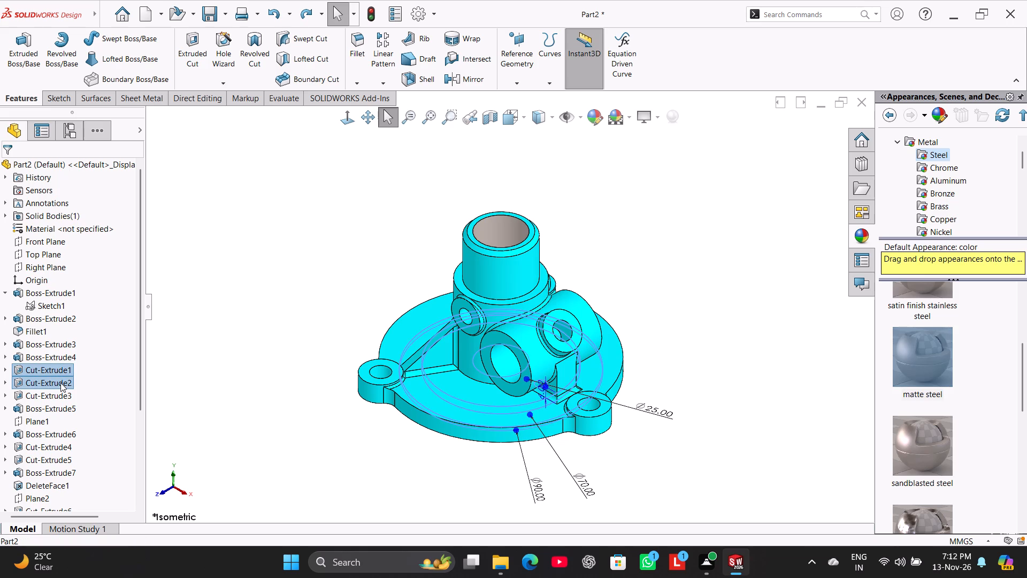
{"action": "left_click", "coordinate": [64, 396], "text": "ctrl"}
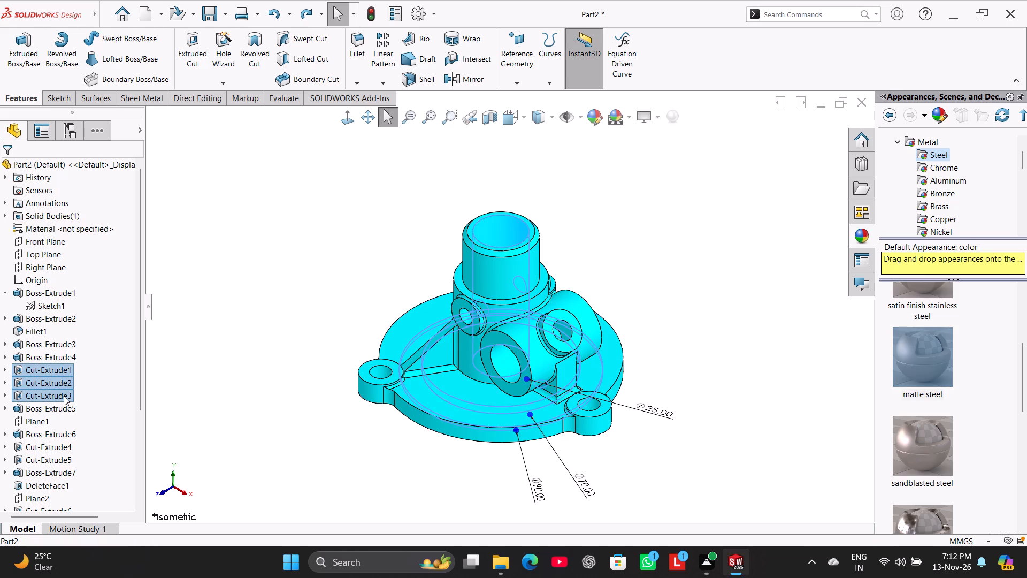
{"action": "left_click", "coordinate": [51, 447], "text": "ctrl"}
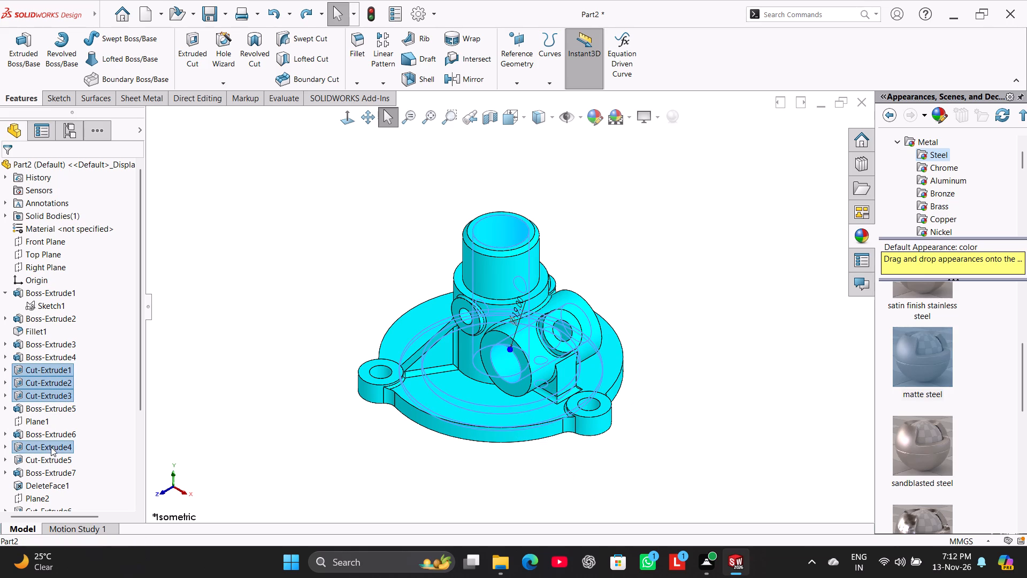
{"action": "left_click", "coordinate": [53, 459], "text": "ctrl"}
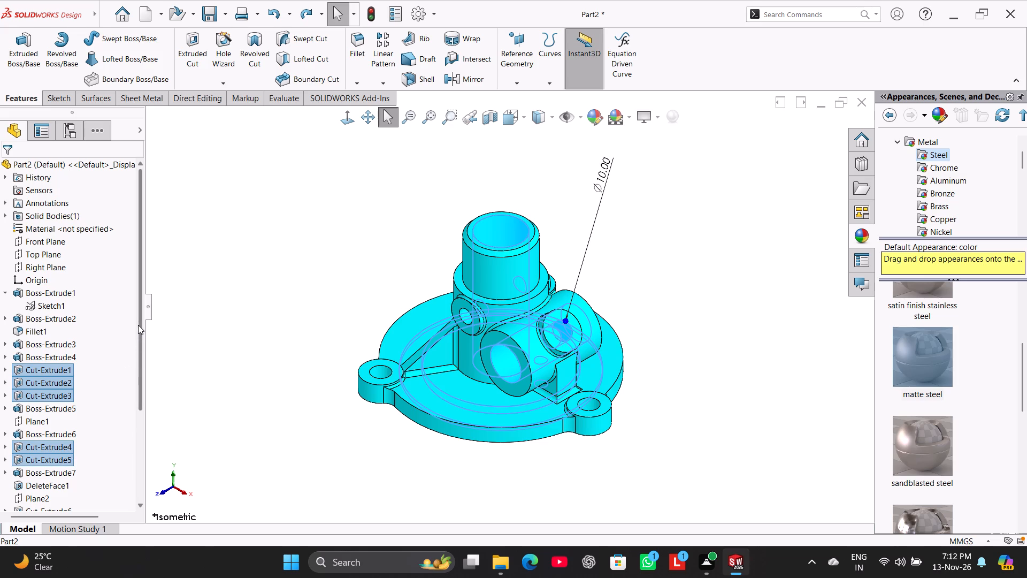
{"action": "left_click_drag", "start_coordinate": [138, 325], "coordinate": [141, 393]}
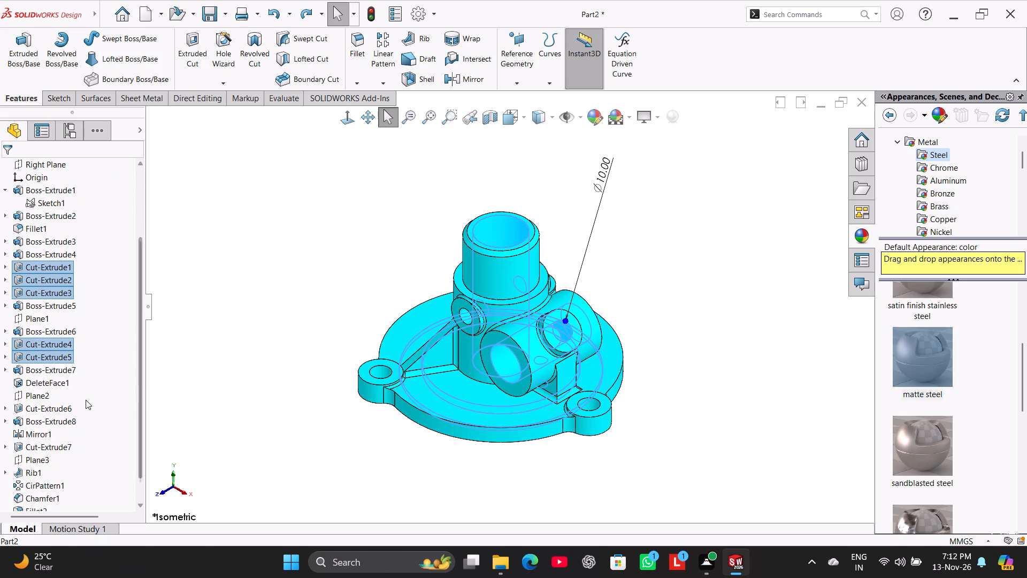
{"action": "left_click", "coordinate": [56, 410], "text": "ctrl"}
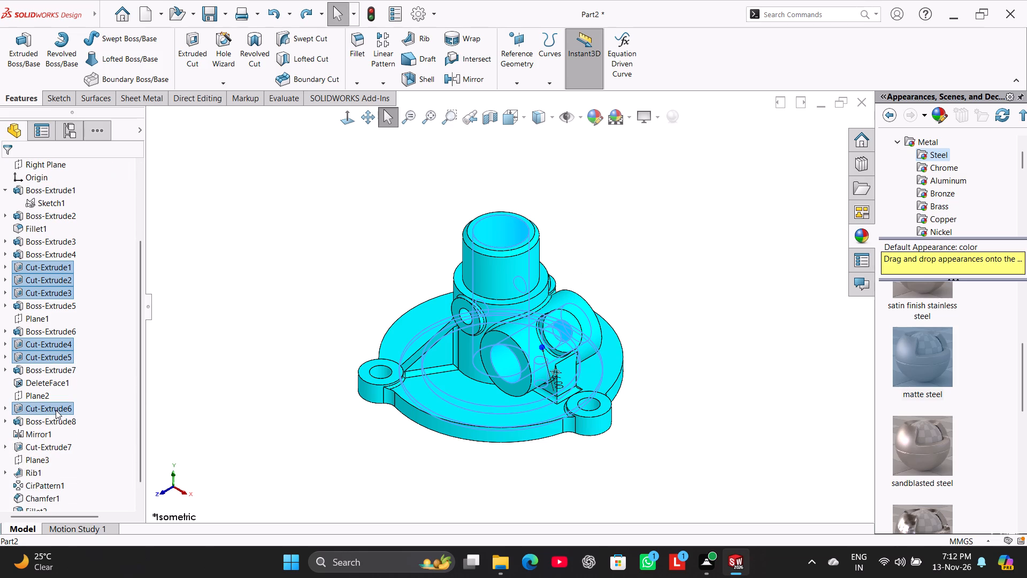
{"action": "left_click", "coordinate": [50, 445], "text": "ctrl"}
{"action": "left_click_drag", "start_coordinate": [142, 363], "coordinate": [141, 377]}
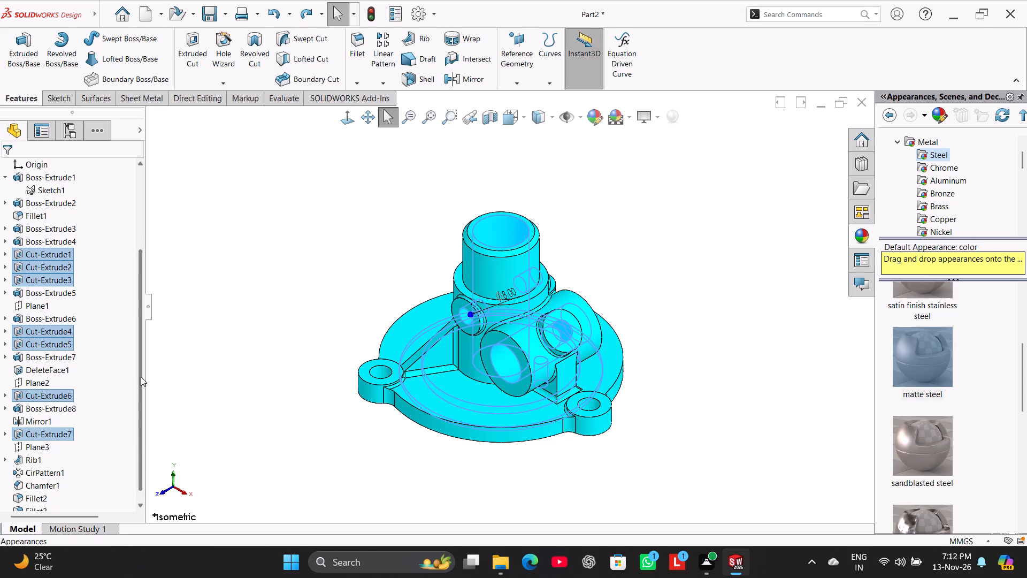
{"action": "left_click_drag", "start_coordinate": [141, 377], "coordinate": [131, 419]}
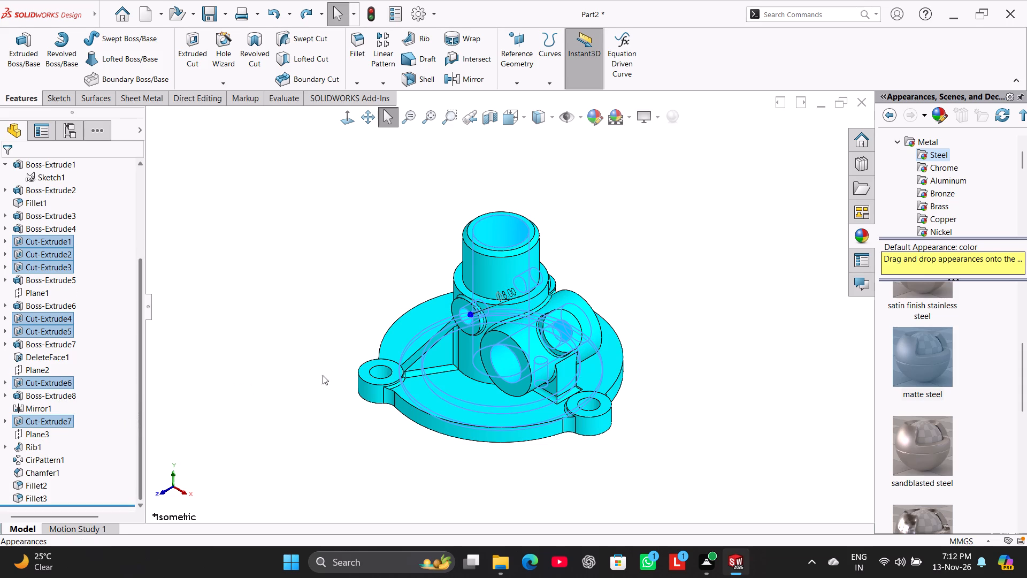
{"action": "double_click", "coordinate": [928, 354]}
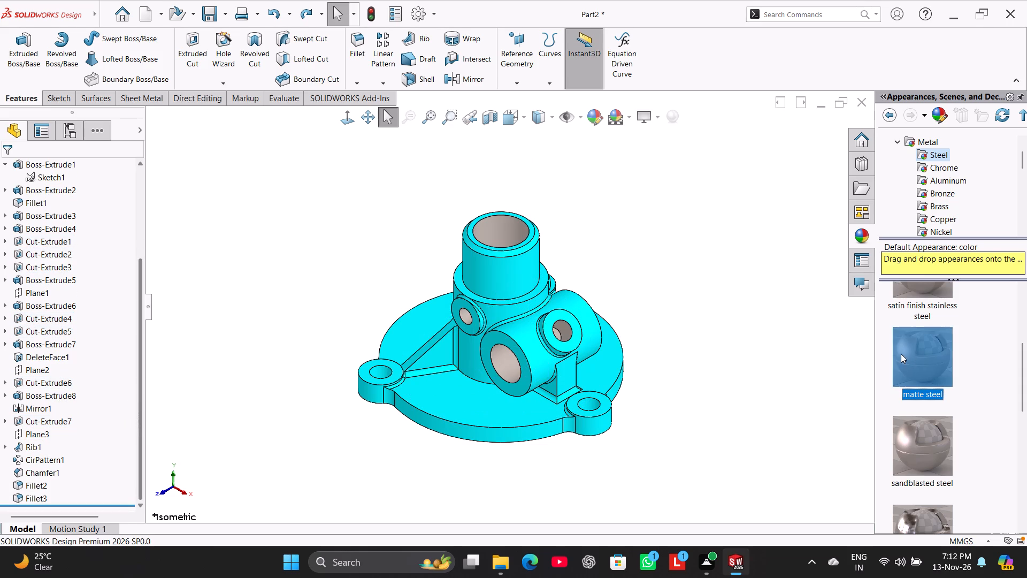
Apply the matte steel appearance to the hole faces of the three base lugs.
{"action": "left_click", "coordinate": [589, 407]}
{"action": "left_click", "coordinate": [375, 371], "text": "ctrl"}
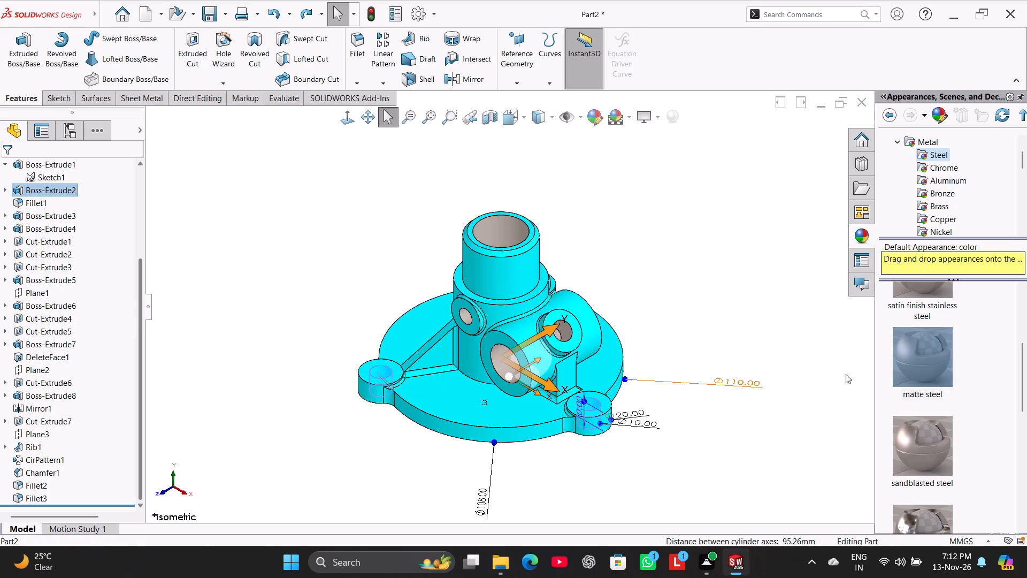
{"action": "double_click", "coordinate": [919, 363]}
{"action": "middle_click_drag", "start_coordinate": [708, 298], "coordinate": [677, 396]}
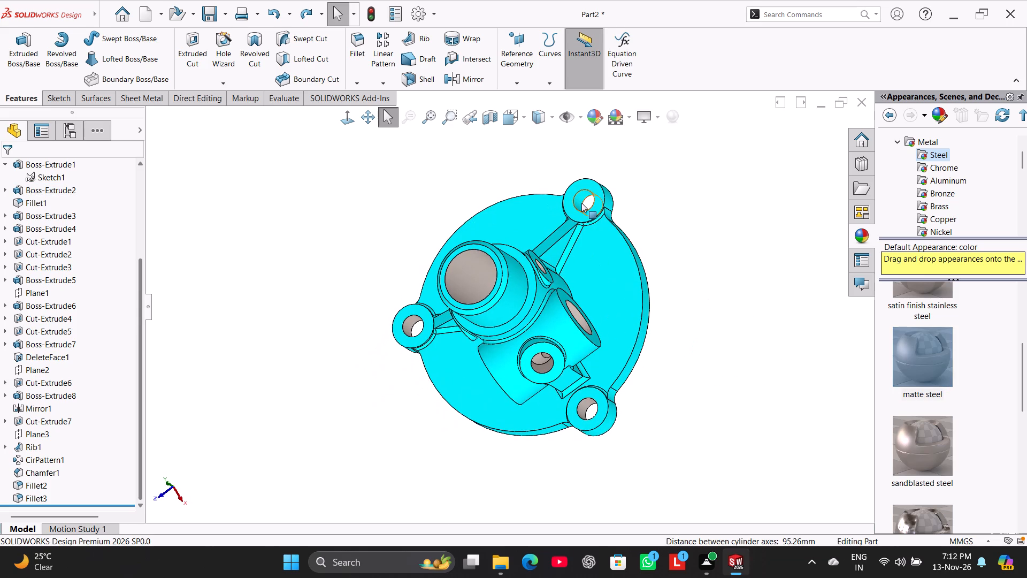
{"action": "left_click", "coordinate": [581, 203]}
{"action": "double_click", "coordinate": [924, 355]}
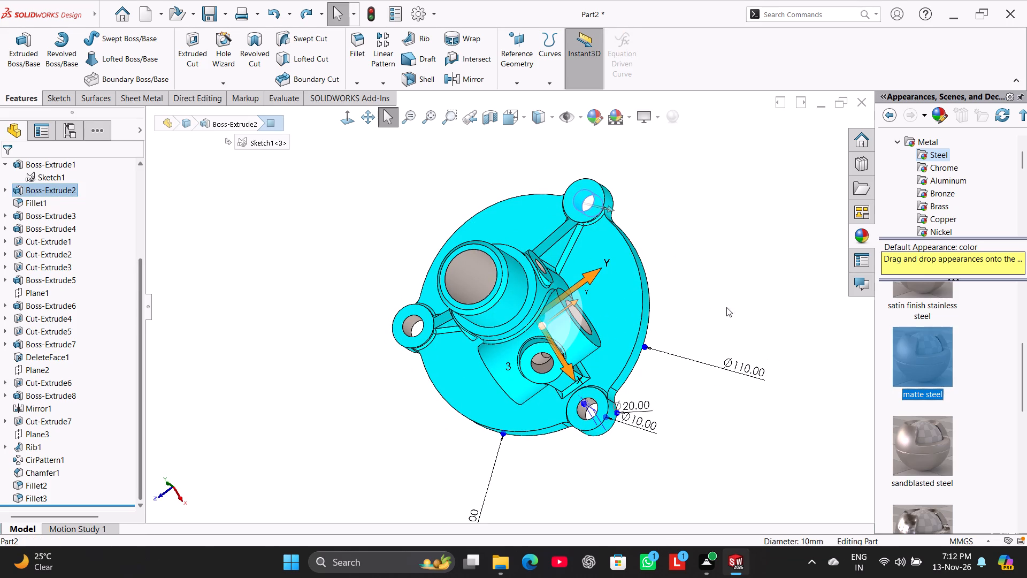
{"action": "left_click", "coordinate": [726, 306]}
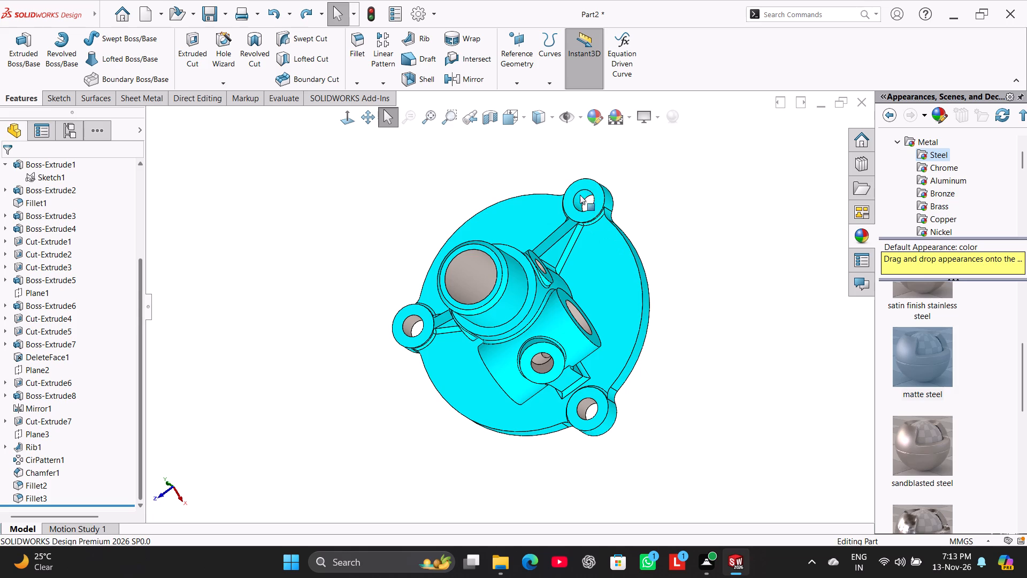
{"action": "left_click", "coordinate": [577, 194]}
{"action": "left_click", "coordinate": [552, 159]}
{"action": "left_click", "coordinate": [578, 197]}
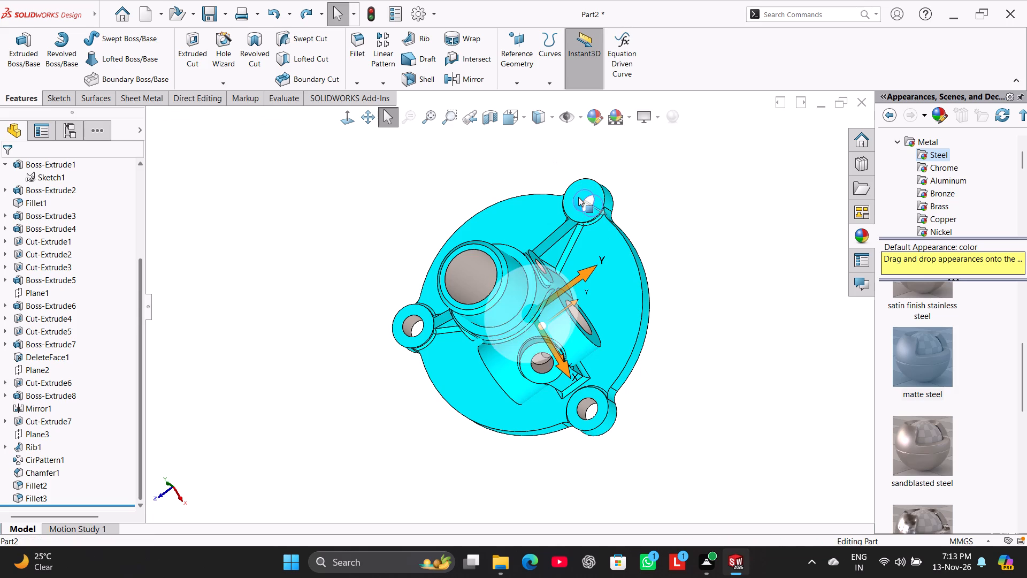
{"action": "double_click", "coordinate": [921, 345]}
{"action": "double_click", "coordinate": [913, 347]}
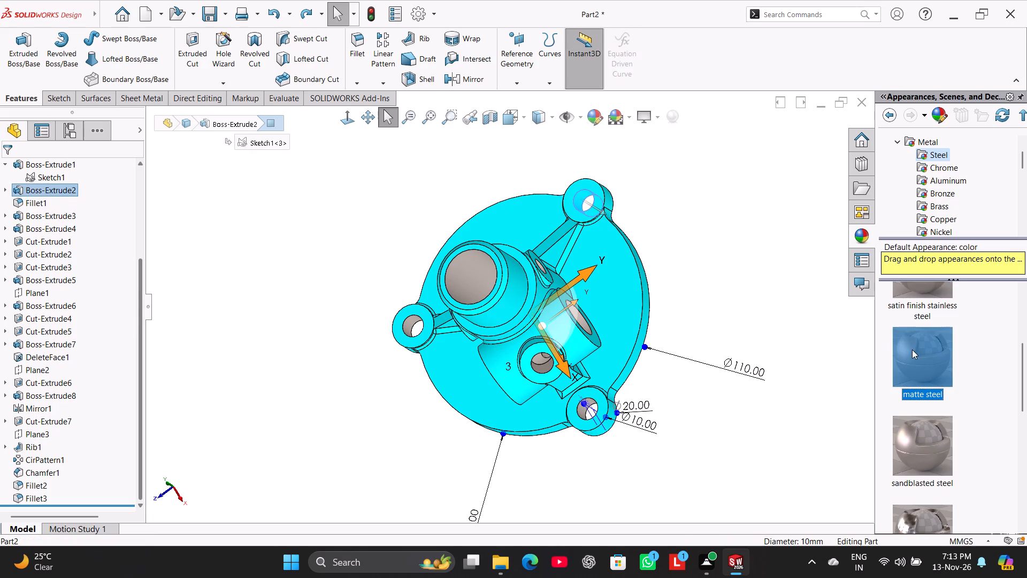
{"action": "double_click", "coordinate": [912, 354]}
{"action": "right_click_drag", "start_coordinate": [698, 359], "coordinate": [801, 271]}
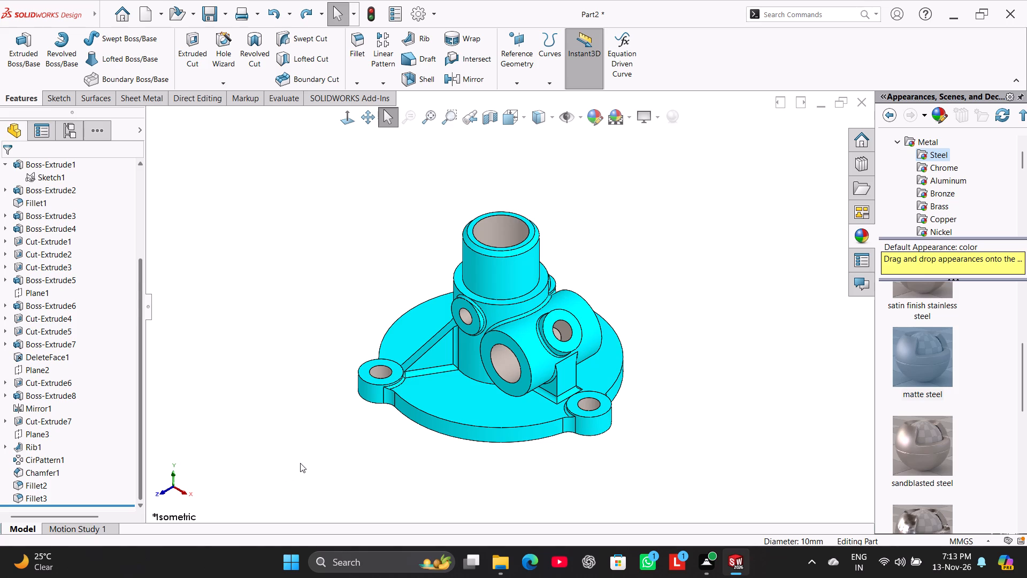
Apply the brushed steel appearance to the bore face of the large horizontal tube.
{"action": "left_click", "coordinate": [501, 353]}
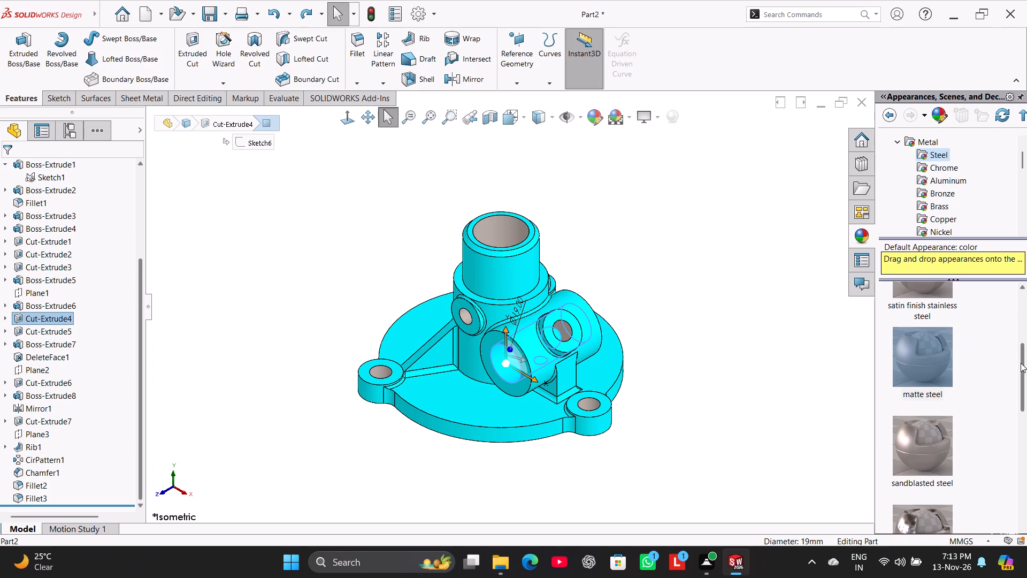
{"action": "left_click_drag", "start_coordinate": [1021, 363], "coordinate": [1021, 333]}
{"action": "double_click", "coordinate": [923, 337]}
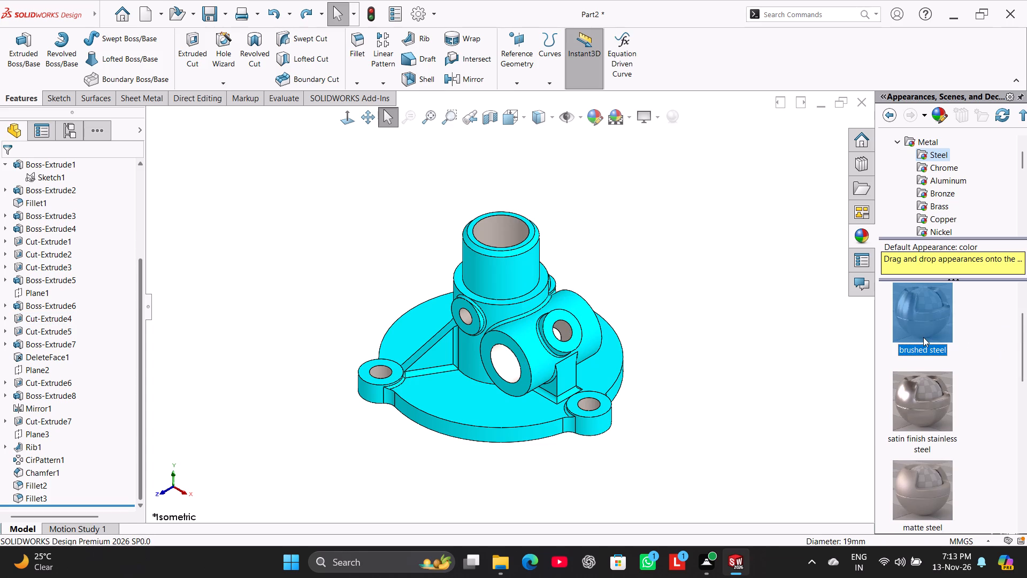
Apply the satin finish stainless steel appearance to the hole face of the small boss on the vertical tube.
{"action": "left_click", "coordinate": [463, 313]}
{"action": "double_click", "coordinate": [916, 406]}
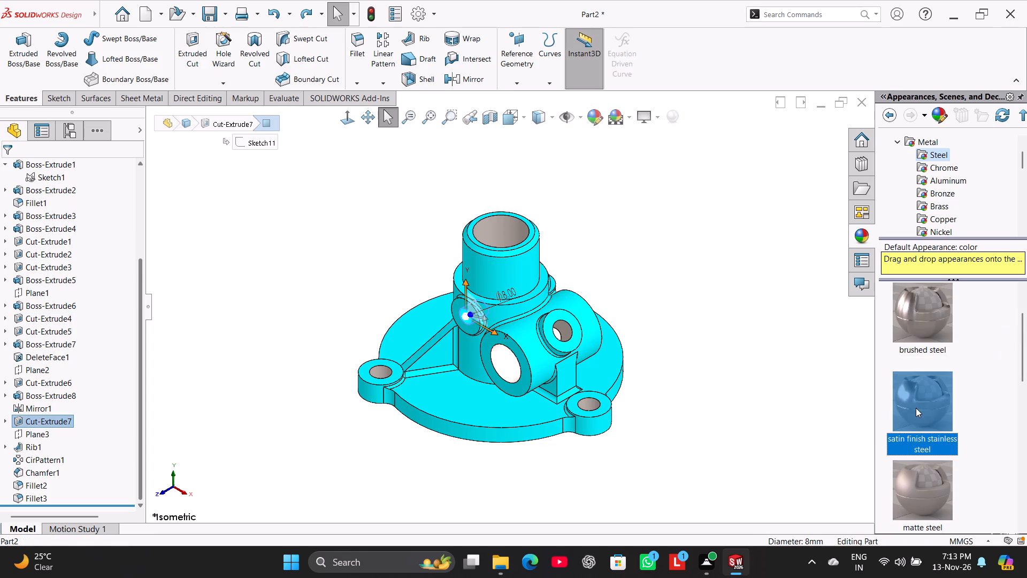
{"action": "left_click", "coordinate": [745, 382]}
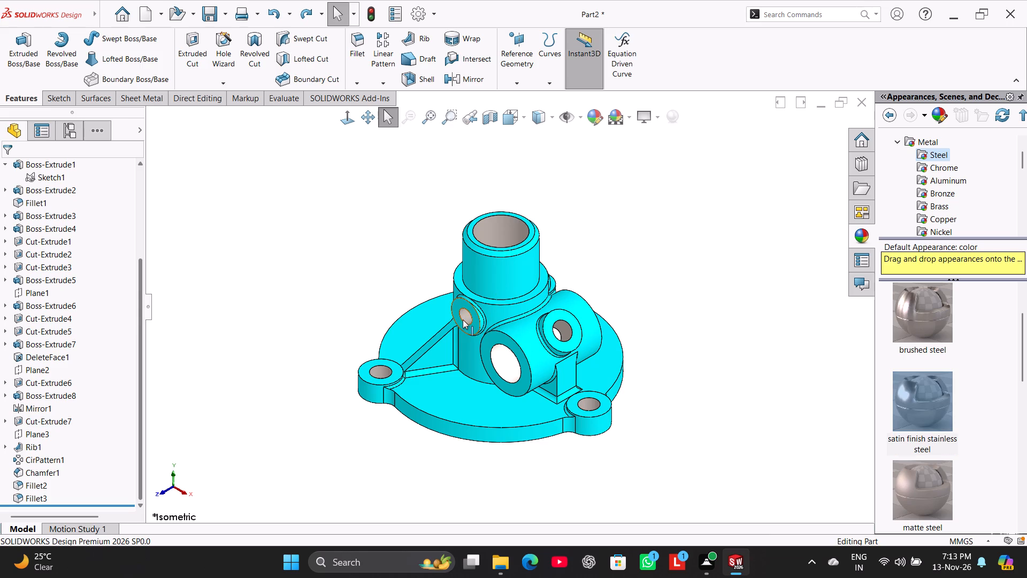
Apply the brushed steel appearance to the hole face of the small boss on the vertical tube.
{"action": "left_click", "coordinate": [465, 319]}
{"action": "double_click", "coordinate": [928, 322]}
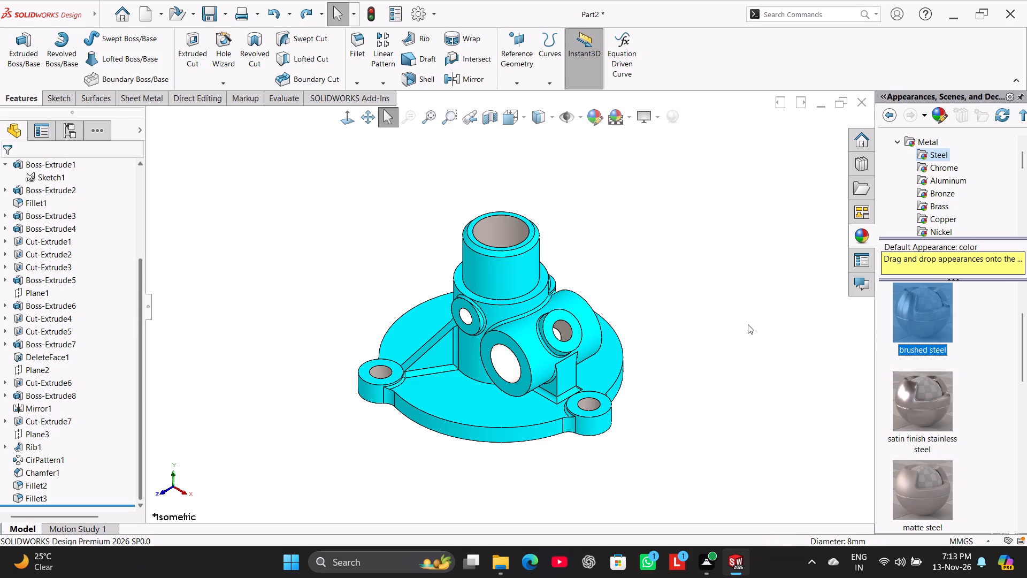
Remove the feature appearance from Cut-Extrude1, the outer ring recess on the underside of the base.
{"action": "middle_click_drag", "start_coordinate": [748, 324], "coordinate": [753, 141]}
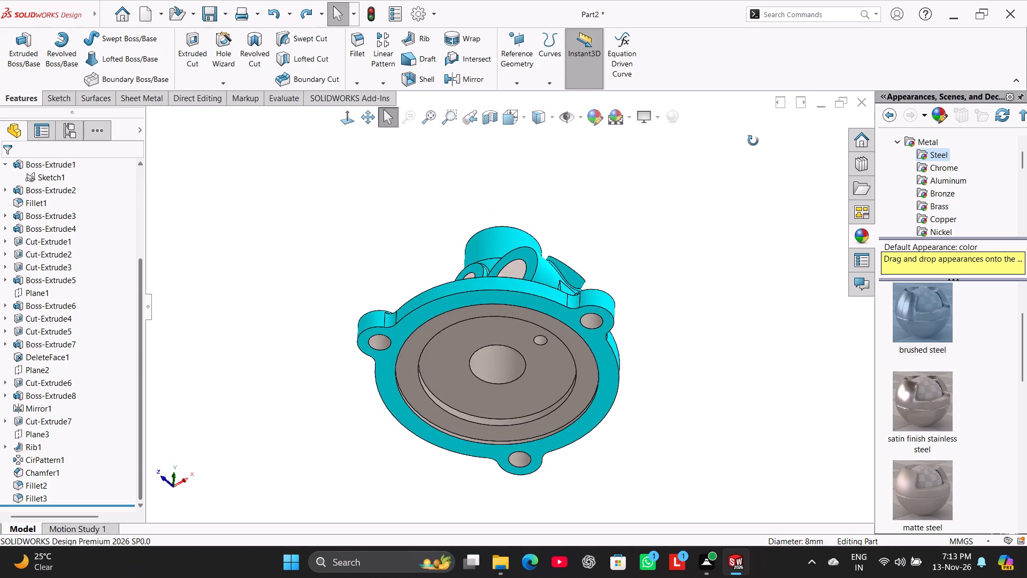
{"action": "middle_click_drag", "start_coordinate": [753, 141], "coordinate": [583, 315]}
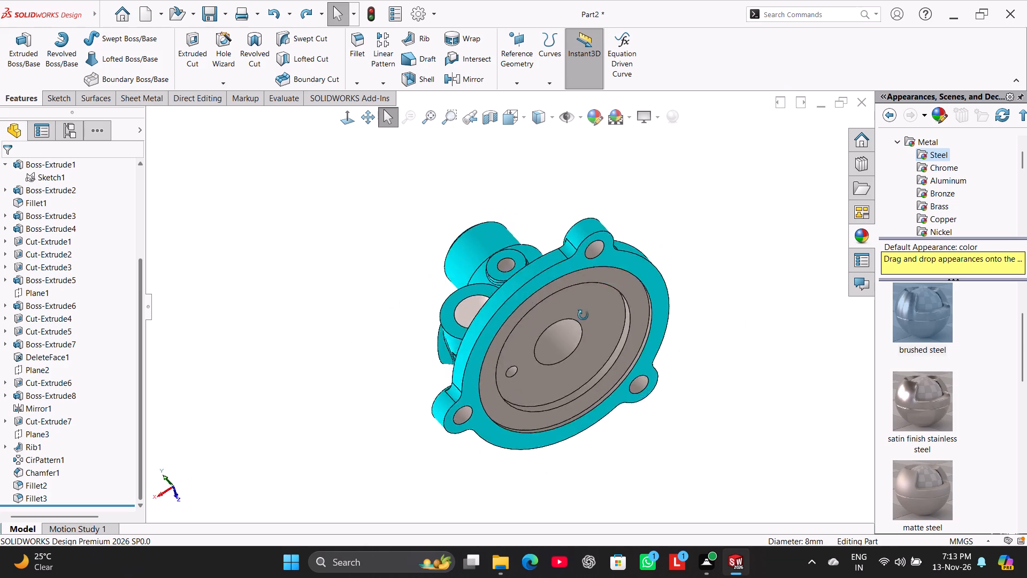
{"action": "middle_click_drag", "start_coordinate": [583, 315], "coordinate": [664, 307]}
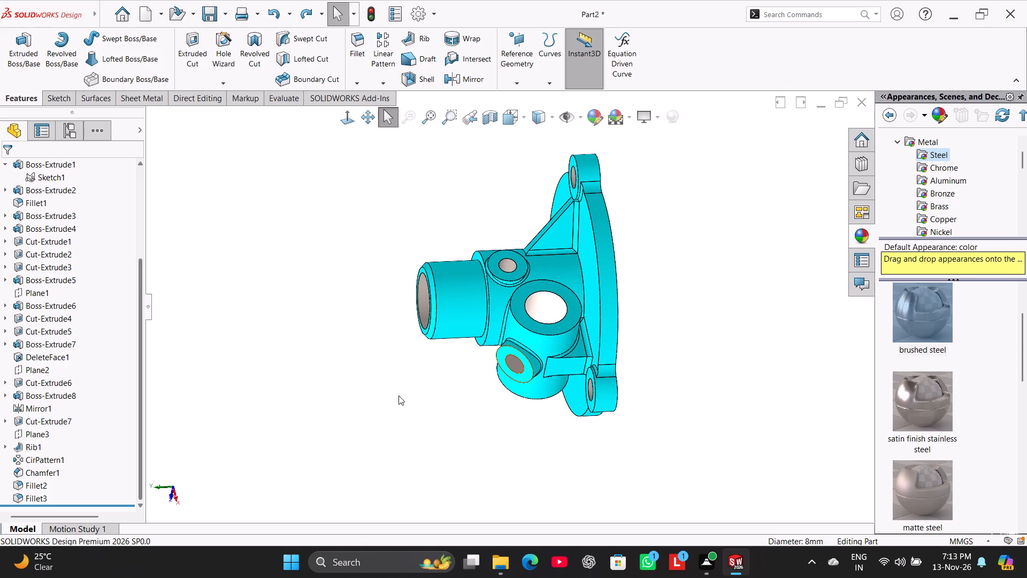
{"action": "middle_click_drag", "start_coordinate": [398, 396], "coordinate": [278, 359]}
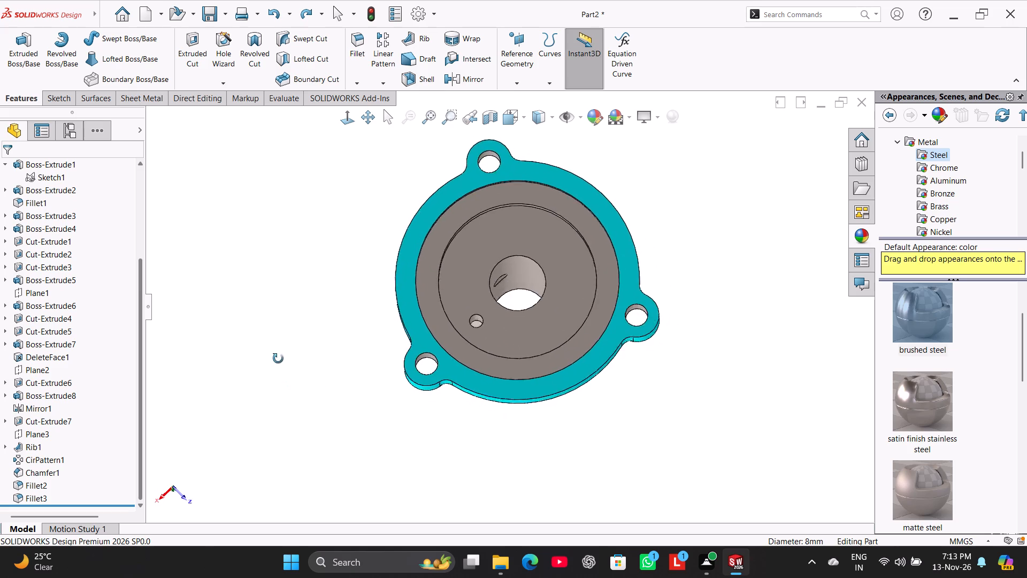
{"action": "middle_click_drag", "start_coordinate": [278, 359], "coordinate": [296, 370]}
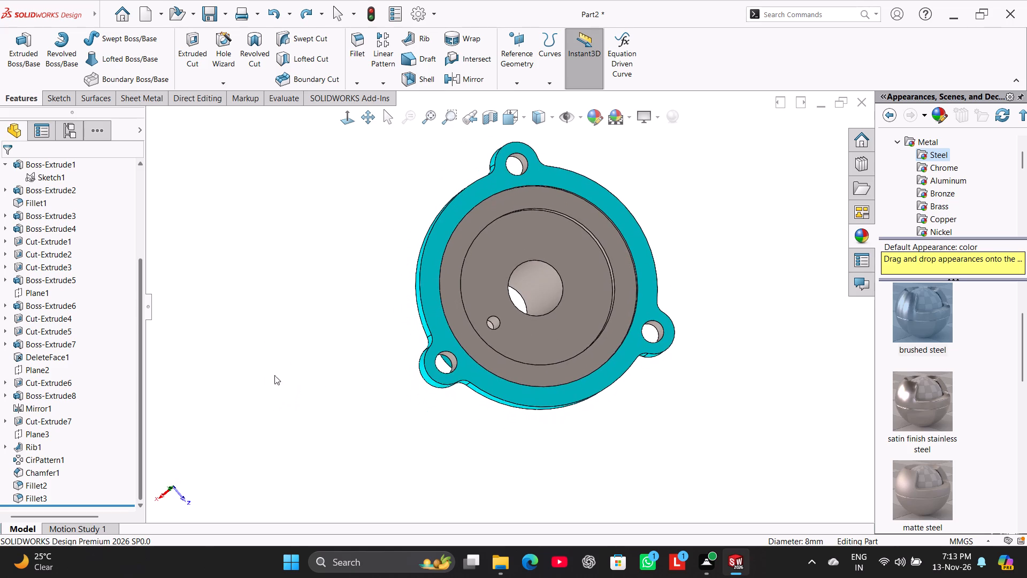
{"action": "middle_click", "coordinate": [335, 353]}
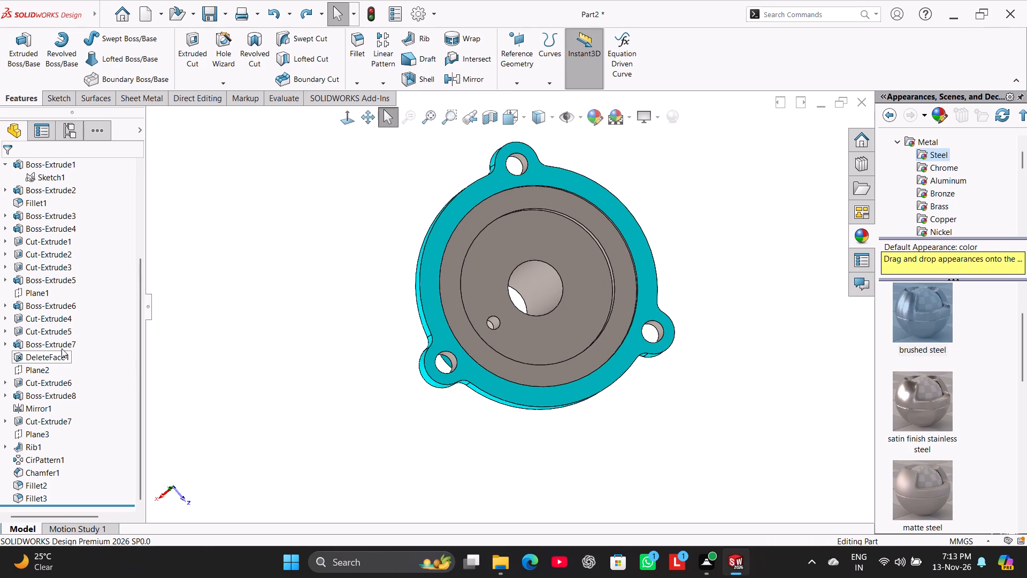
{"action": "right_click", "coordinate": [66, 315]}
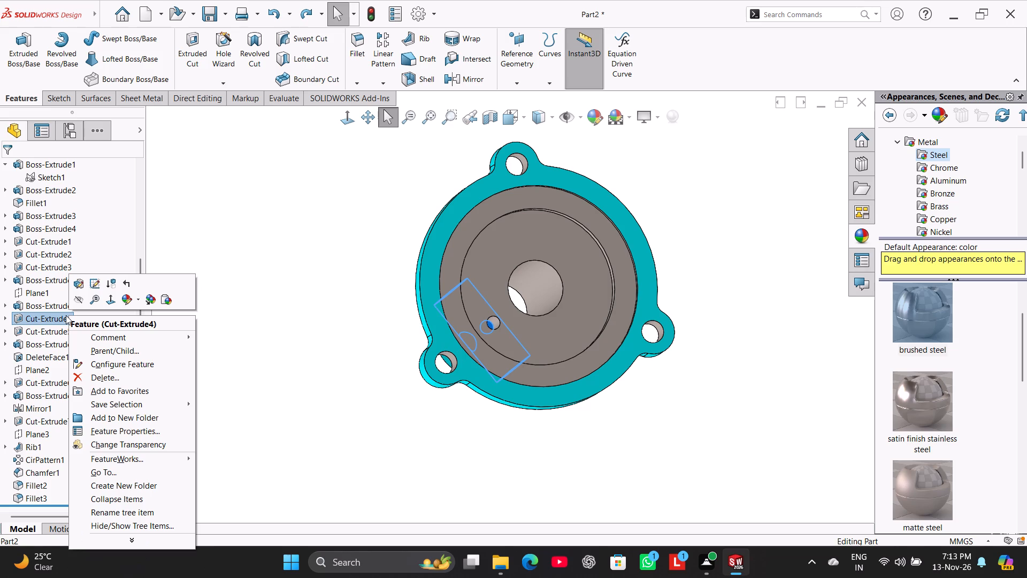
{"action": "left_click", "coordinate": [326, 269]}
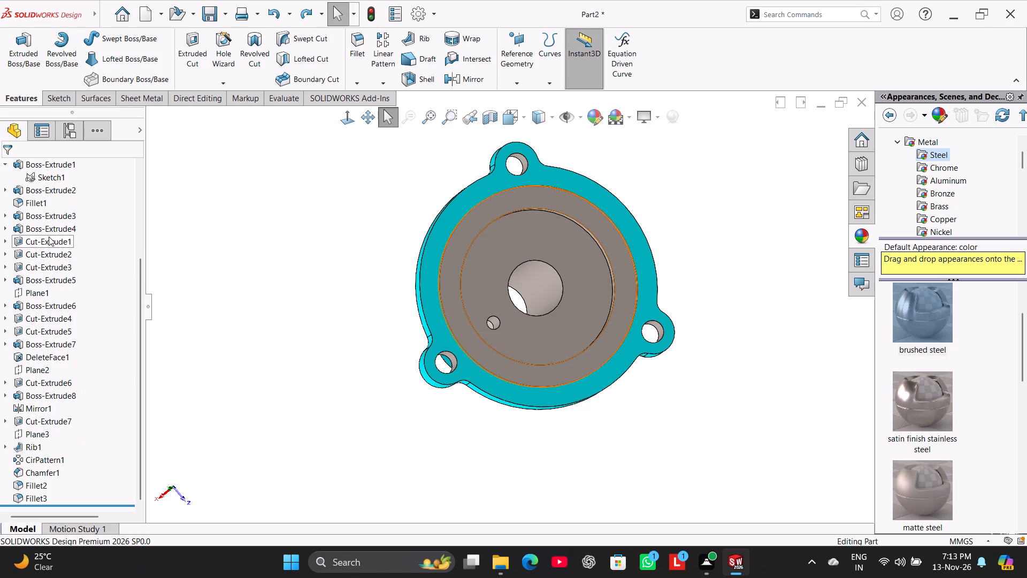
{"action": "right_click", "coordinate": [49, 237]}
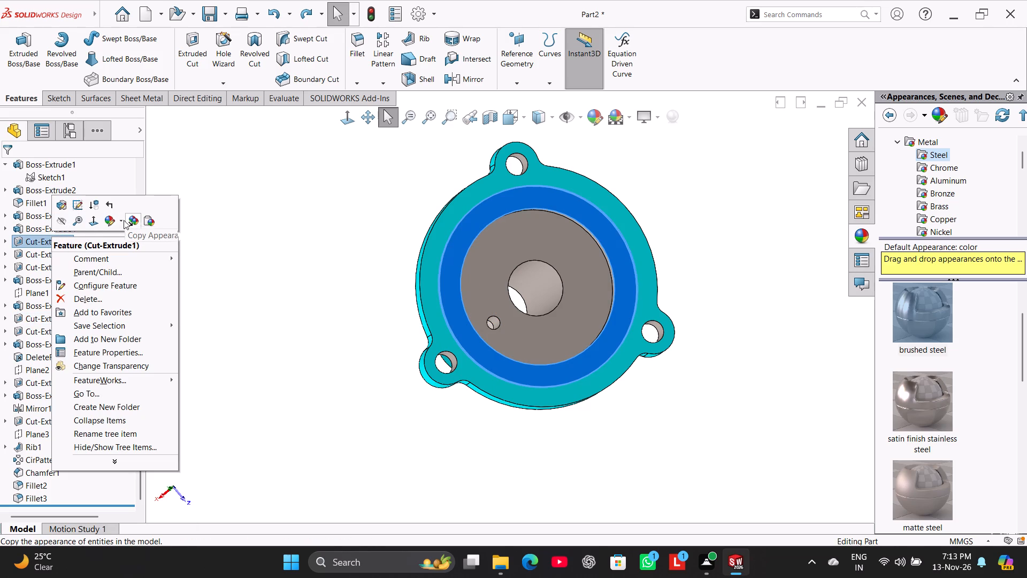
{"action": "left_click", "coordinate": [112, 220]}
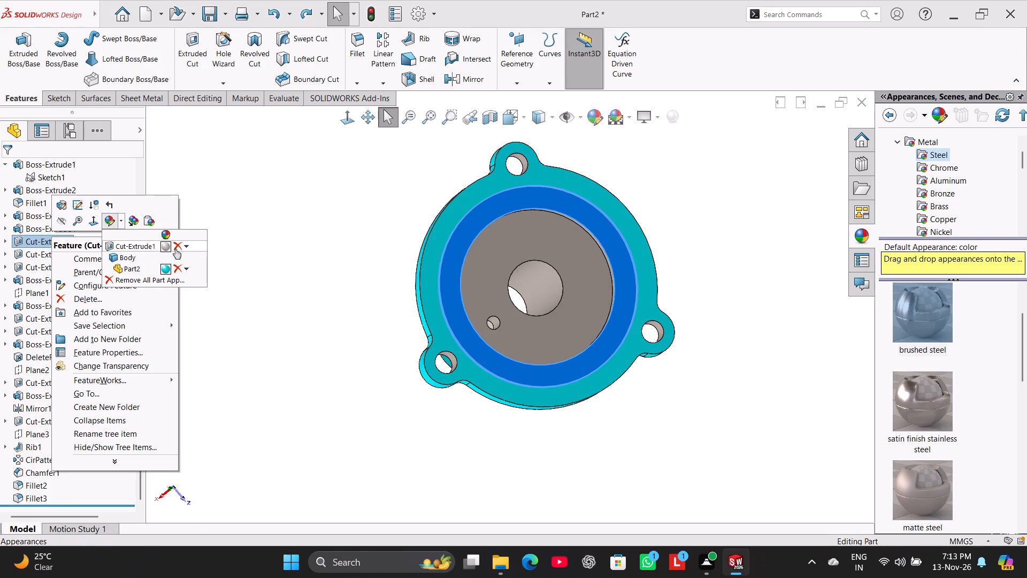
{"action": "left_click", "coordinate": [175, 249]}
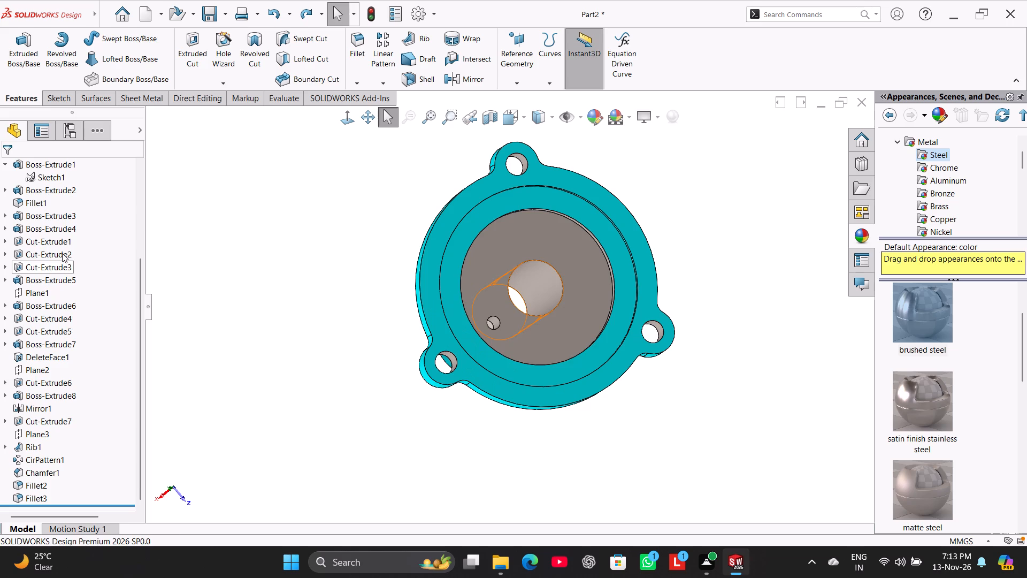
Remove the feature appearance from Cut-Extrude2, the inner circular recess on the underside of the base.
{"action": "right_click", "coordinate": [62, 253]}
{"action": "left_click", "coordinate": [124, 237]}
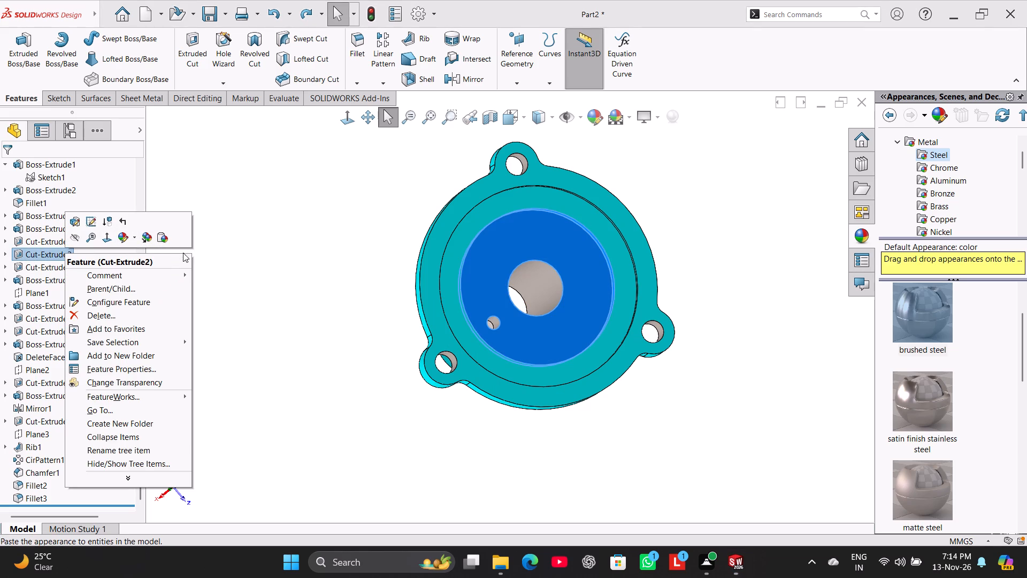
{"action": "left_click", "coordinate": [125, 233]}
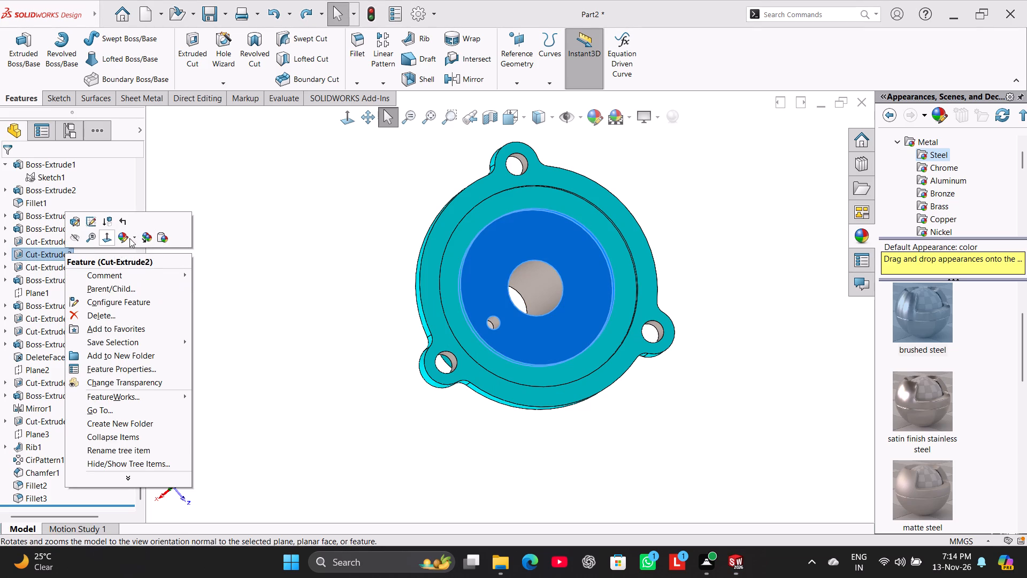
{"action": "left_click", "coordinate": [129, 238]}
{"action": "left_click", "coordinate": [123, 238]}
{"action": "left_click", "coordinate": [190, 264]}
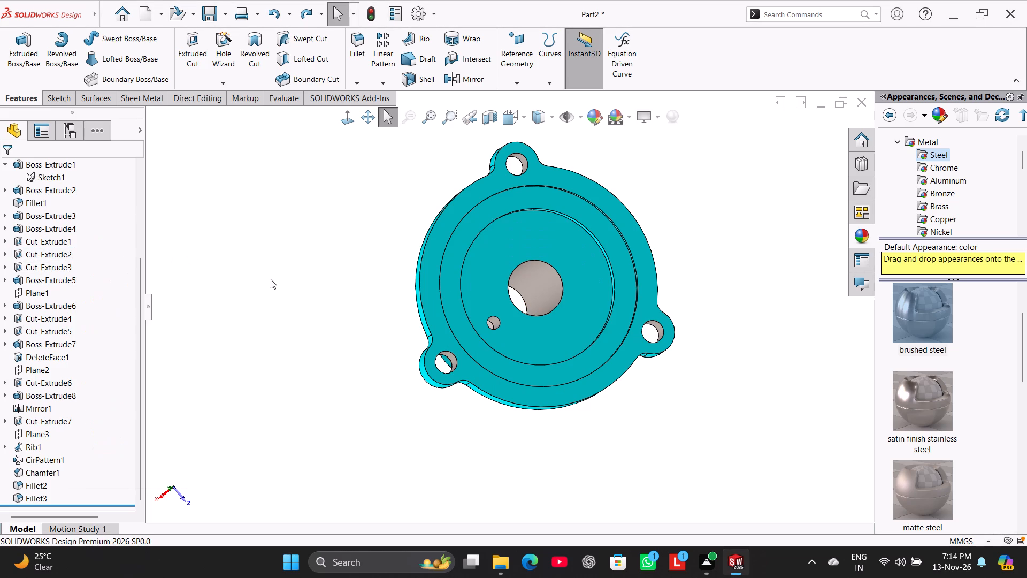
Return the finished part to the isometric view.
{"action": "left_click", "coordinate": [292, 278]}
{"action": "middle_click_drag", "start_coordinate": [302, 296], "coordinate": [302, 366]}
{"action": "right_click_drag", "start_coordinate": [302, 367], "coordinate": [605, 227]}
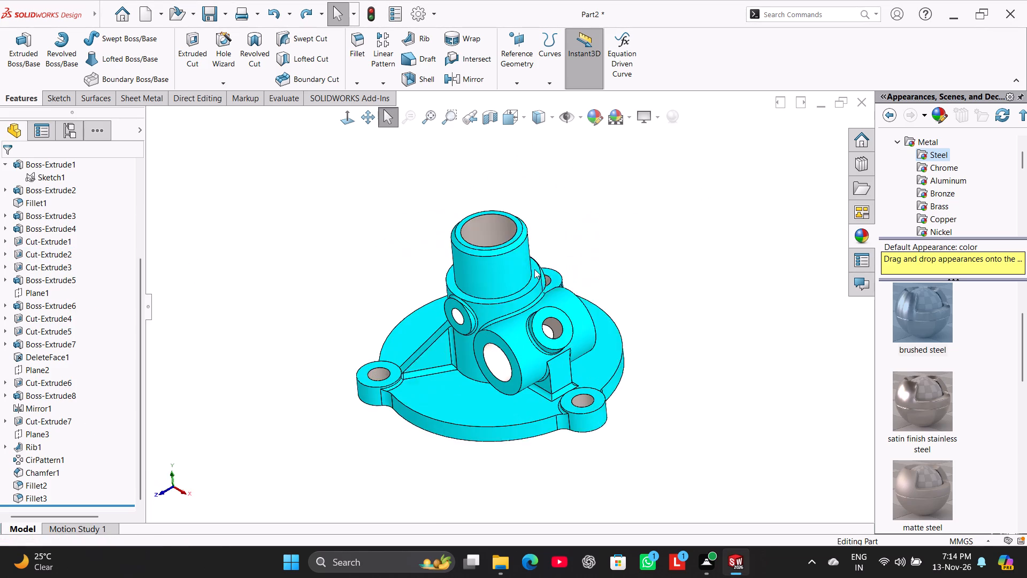
{"action": "middle_click_drag", "start_coordinate": [379, 286], "coordinate": [385, 305]}
{"action": "right_click_drag", "start_coordinate": [304, 336], "coordinate": [602, 188]}
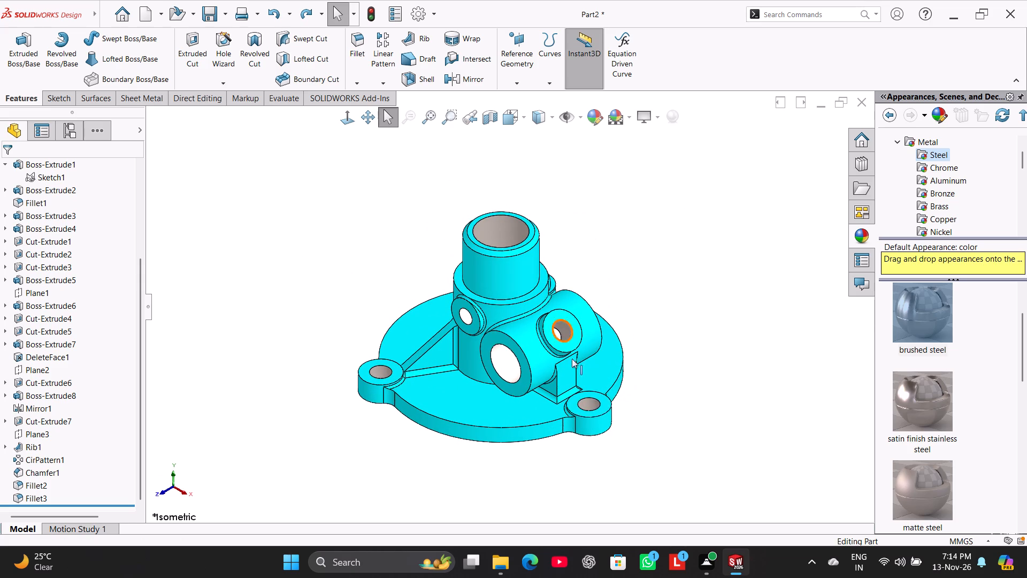
In File Explorer, copy the name of the Run 20 ribbed tube boss folder in Fuji Tasks.
{"action": "left_click", "coordinate": [501, 566]}
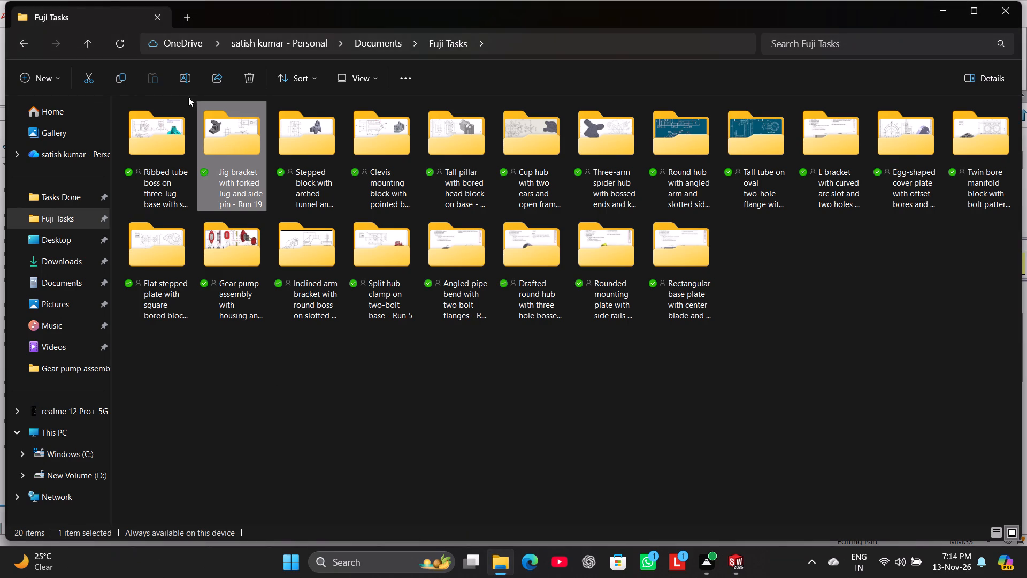
{"action": "left_click", "coordinate": [166, 146]}
{"action": "left_click", "coordinate": [187, 79]}
{"action": "key", "text": "ctrl+c"}
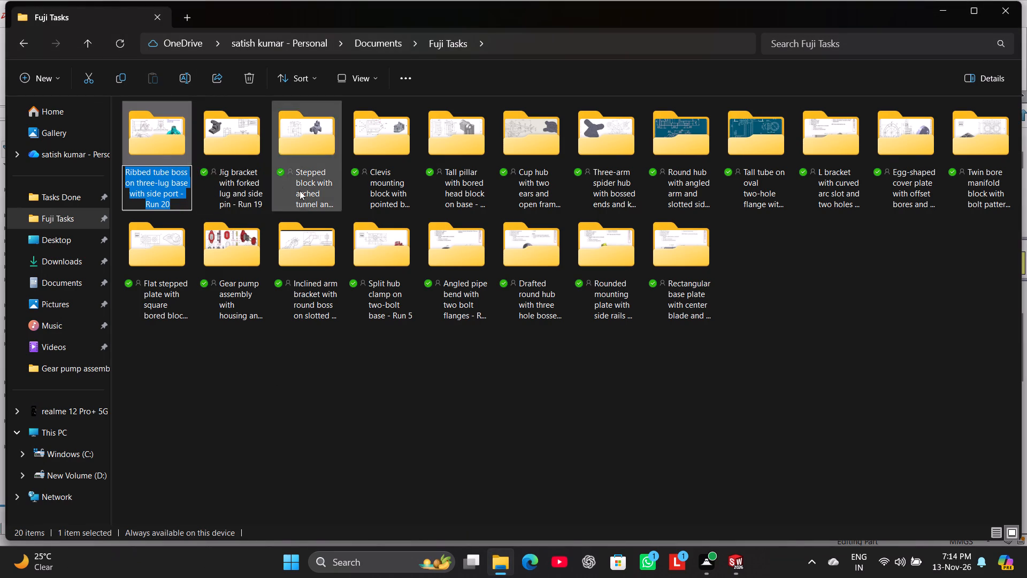
Back in SOLIDWORKS, save the isometric-oriented part in Tasks Done as "Ribbed tube boss on three-lug base with side port", without the run suffix.
{"action": "left_click", "coordinate": [737, 555]}
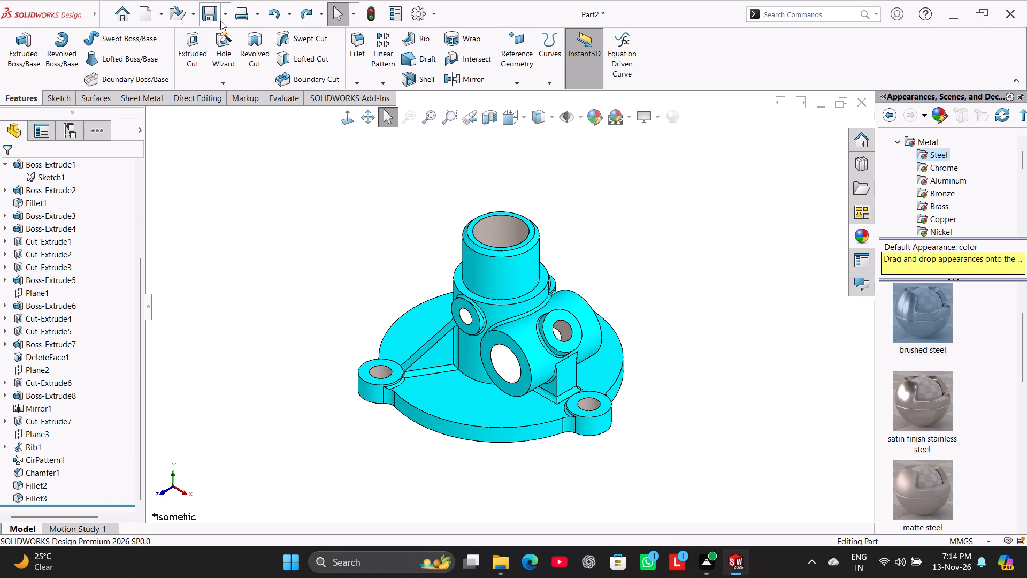
{"action": "right_click_drag", "start_coordinate": [300, 223], "coordinate": [565, 149]}
{"action": "right_click_drag", "start_coordinate": [309, 317], "coordinate": [505, 208]}
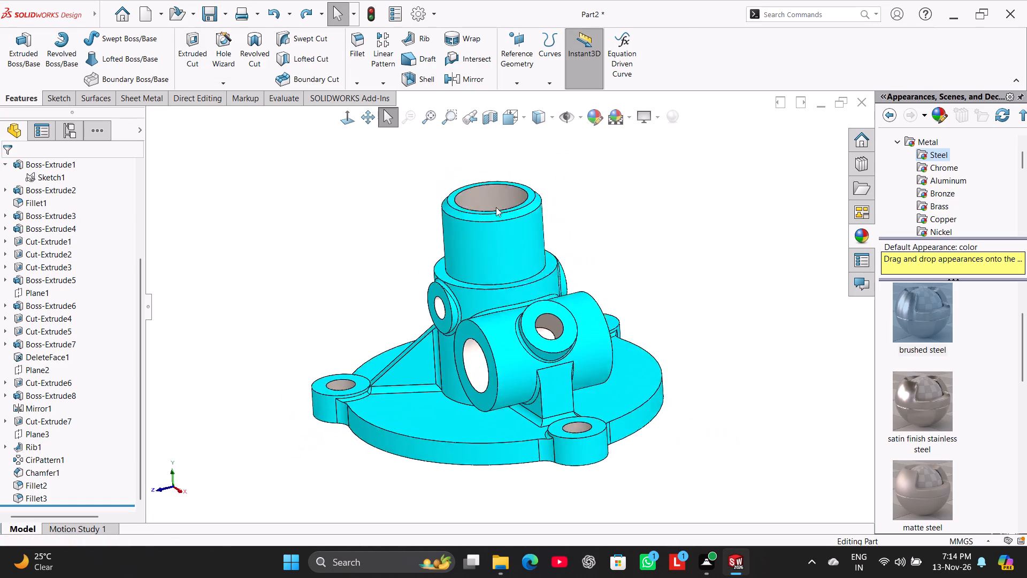
{"action": "left_click", "coordinate": [221, 9]}
{"action": "left_click", "coordinate": [245, 51]}
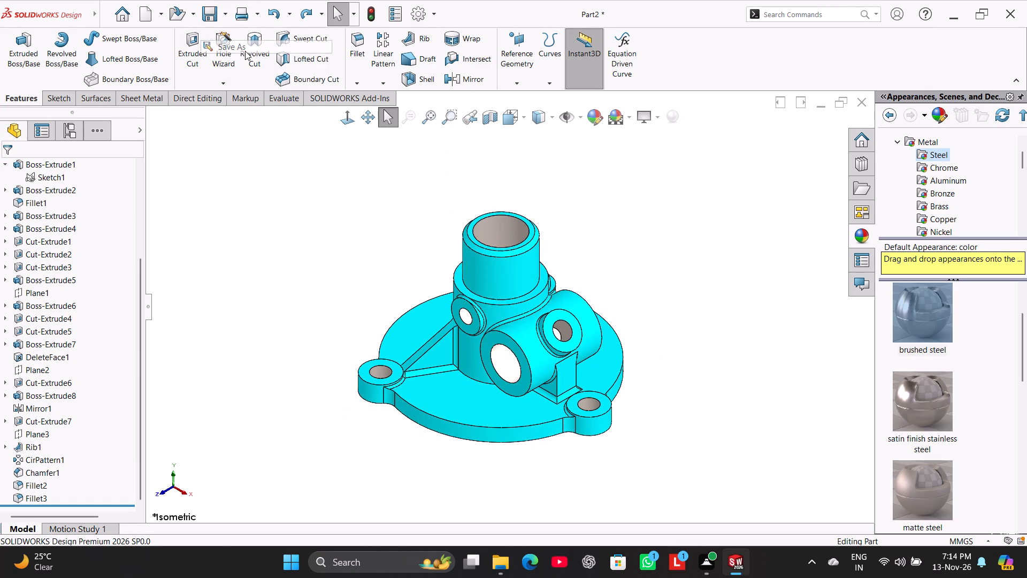
{"action": "key", "text": "ctrl+v"}
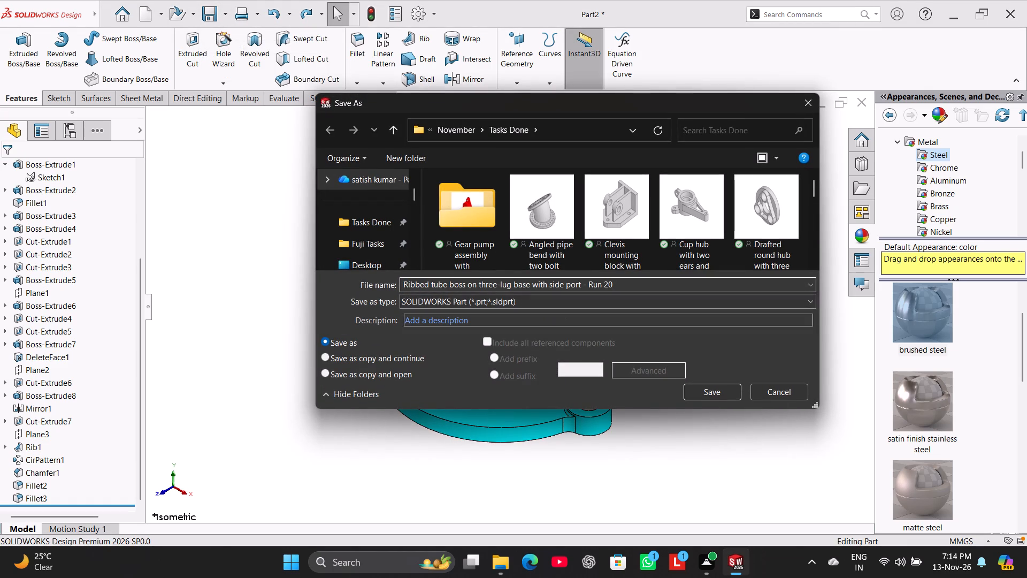
{"action": "key", "text": "BackSpace"}
{"action": "key", "text": "BackSpace"}
{"action": "key", "text": "BackSpace"}
{"action": "key", "text": "BackSpace"}
{"action": "key", "text": "BackSpace"}
{"action": "key", "text": "BackSpace"}
{"action": "key", "text": "BackSpace"}
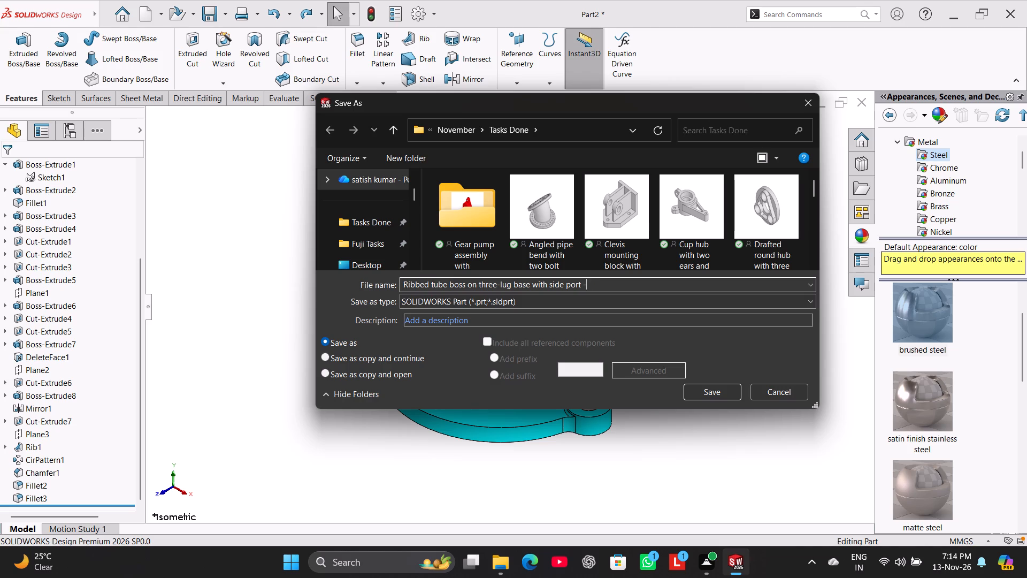
{"action": "key", "text": "BackSpace"}
{"action": "key", "text": "BackSpace"}
{"action": "key", "text": "ctrl+a"}
{"action": "key", "text": "ctrl+c"}
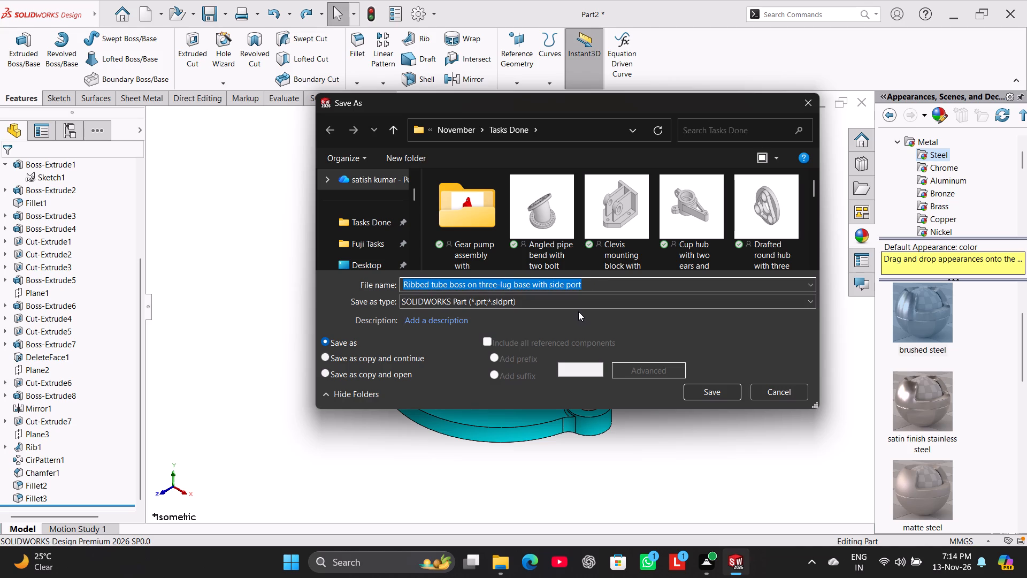
{"action": "left_click", "coordinate": [705, 396]}
Save the part as an Adobe PDF in Tasks Done, named "Ribbed tube boss on three-lug base with side port".
{"action": "left_click", "coordinate": [226, 16]}
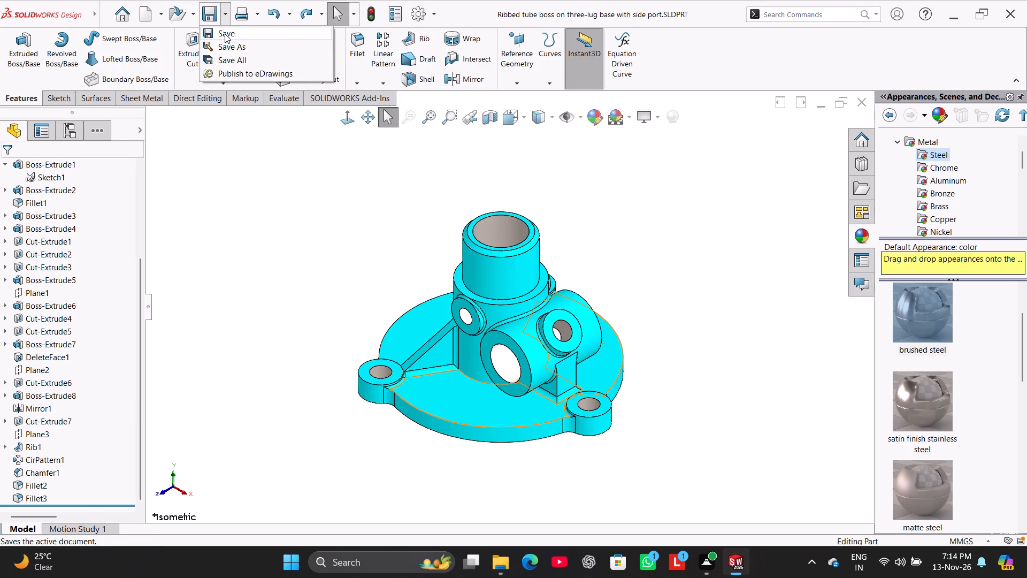
{"action": "left_click", "coordinate": [229, 49]}
{"action": "left_click", "coordinate": [492, 302]}
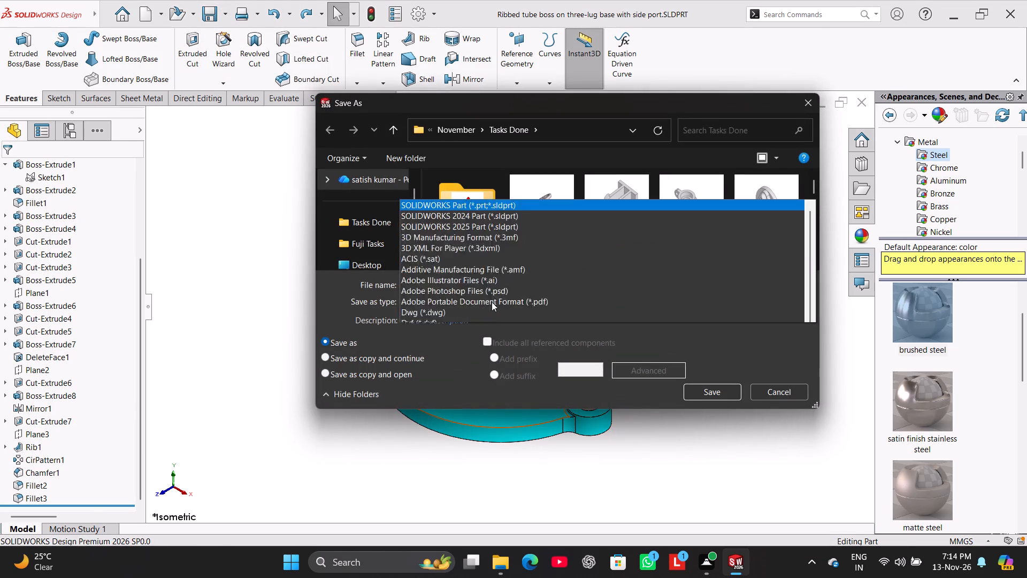
{"action": "left_click", "coordinate": [547, 104]}
{"action": "left_click", "coordinate": [706, 410]}
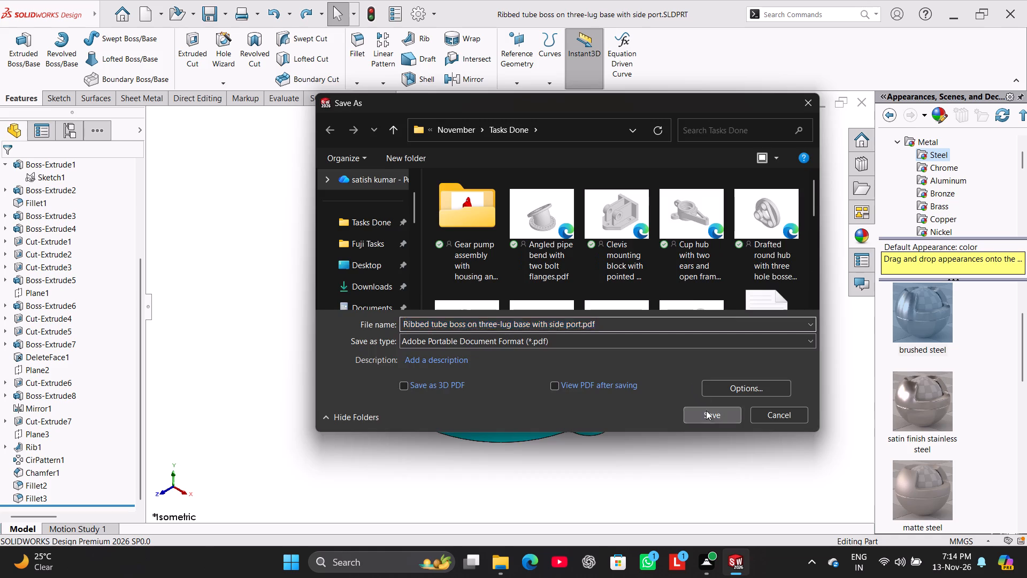
Close the ribbed tube boss part document.
{"action": "left_click", "coordinate": [864, 101]}
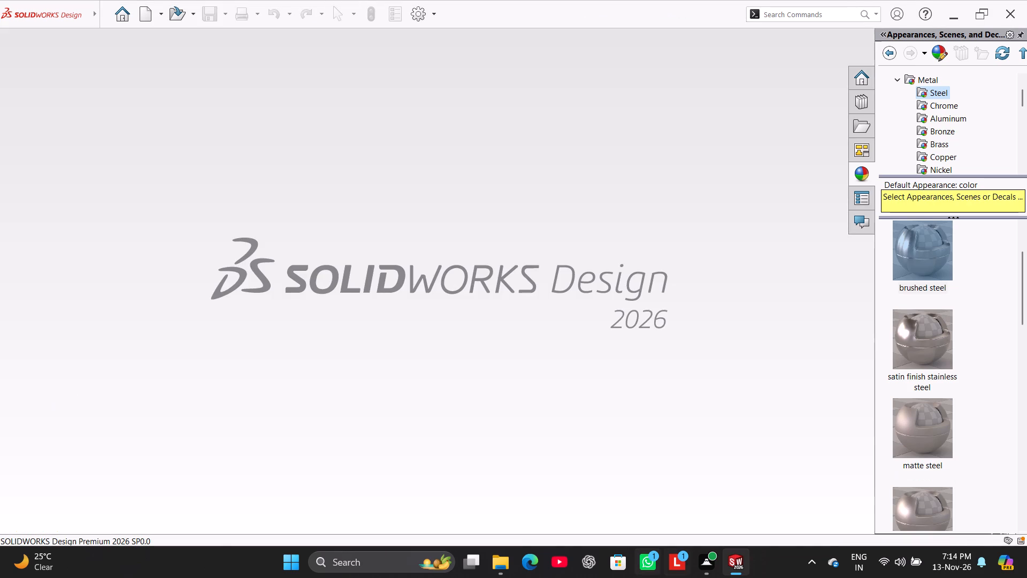